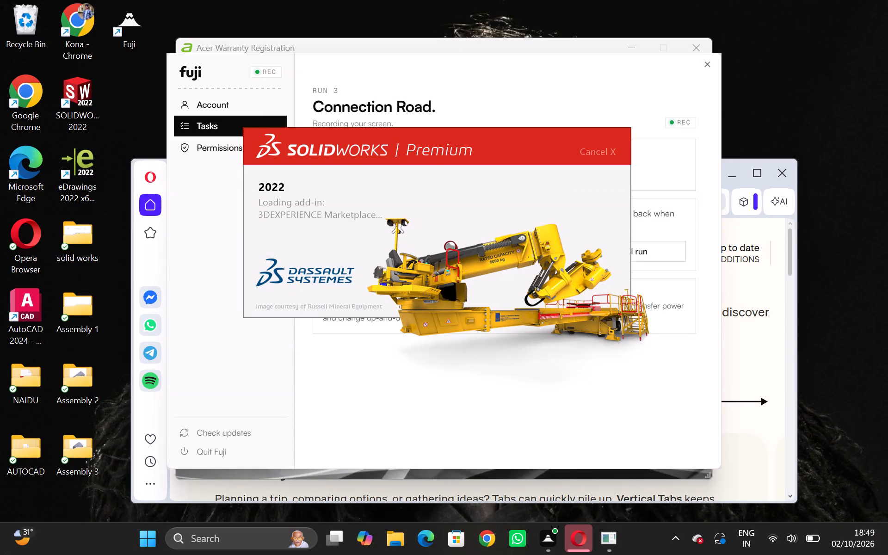
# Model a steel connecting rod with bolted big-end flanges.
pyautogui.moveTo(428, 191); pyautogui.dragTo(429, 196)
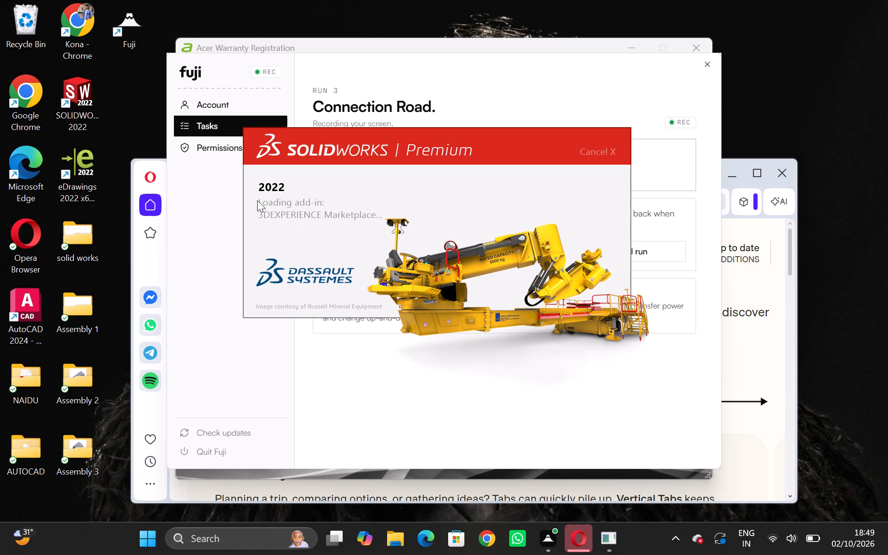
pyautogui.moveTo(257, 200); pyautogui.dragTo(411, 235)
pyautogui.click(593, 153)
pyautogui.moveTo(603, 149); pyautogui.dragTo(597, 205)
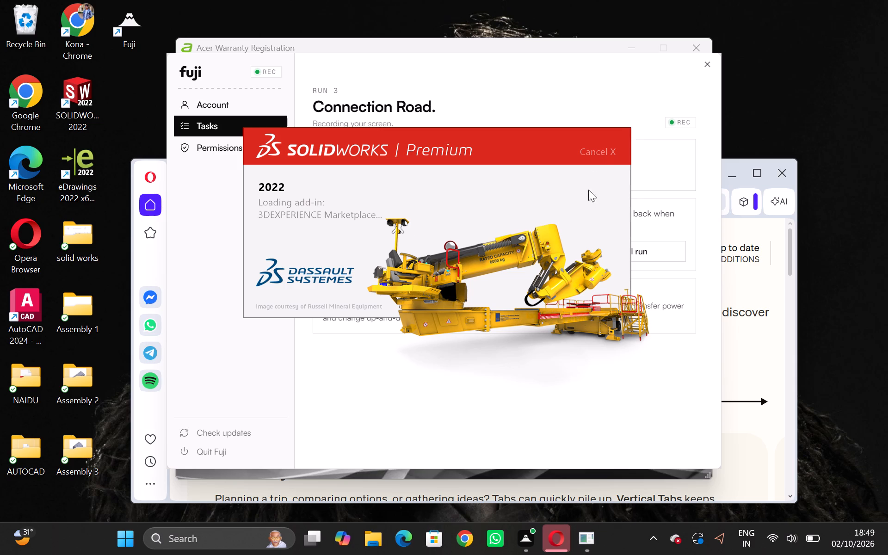
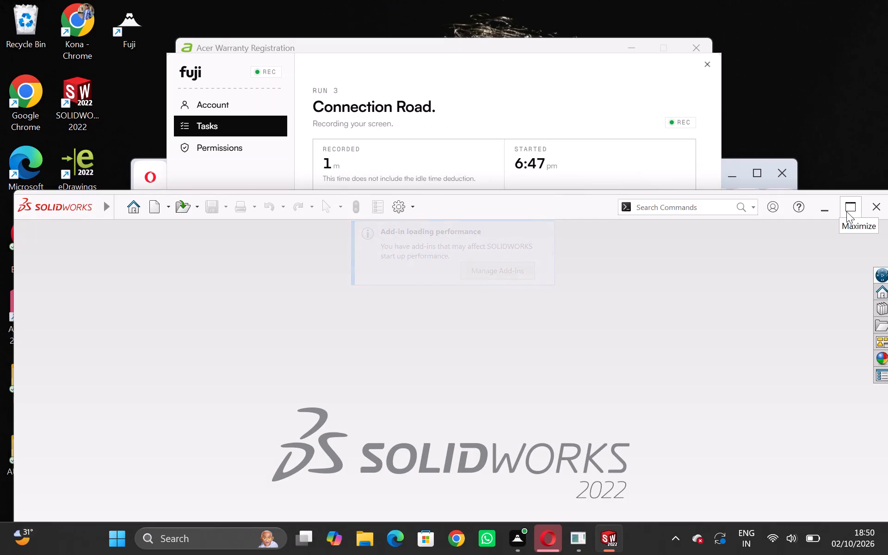
# Maximize the SOLIDWORKS window and create a new part document from the Part template.
pyautogui.click(846, 211)
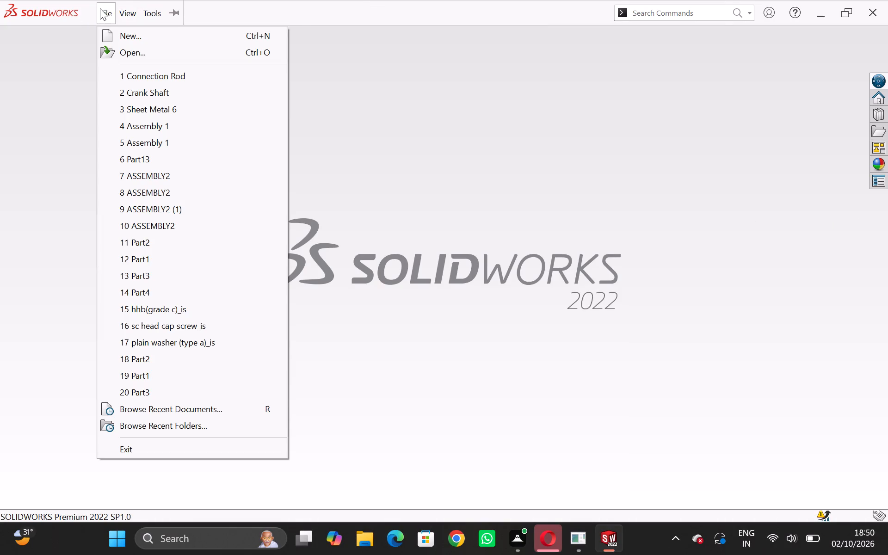
pyautogui.click(100, 9)
pyautogui.click(111, 25)
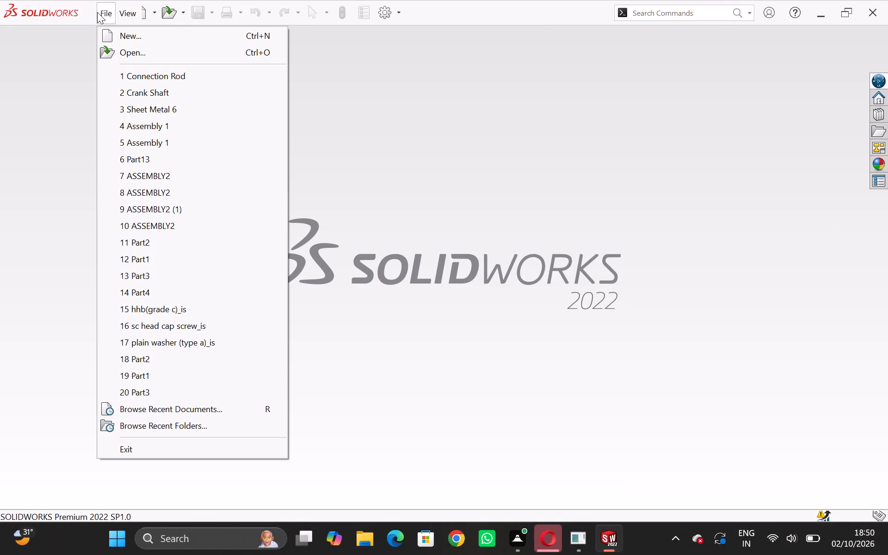
pyautogui.click(117, 39)
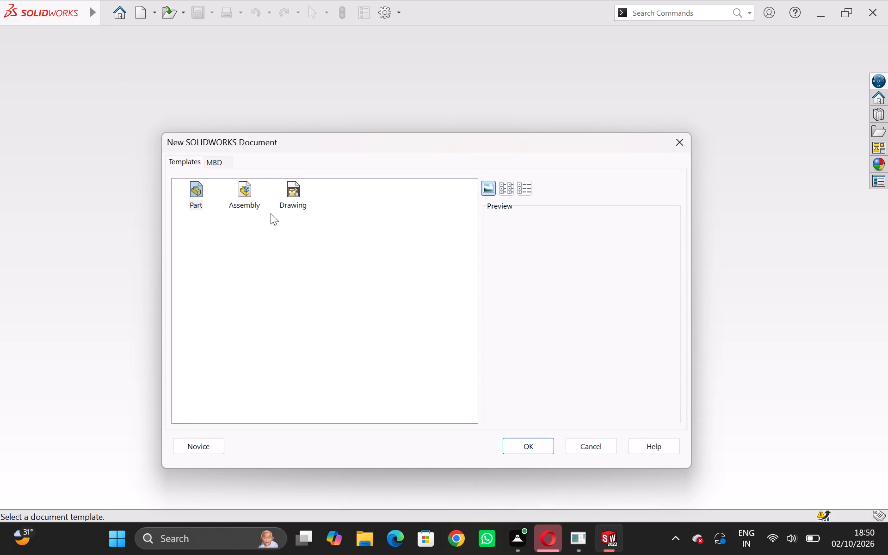
pyautogui.click(195, 194)
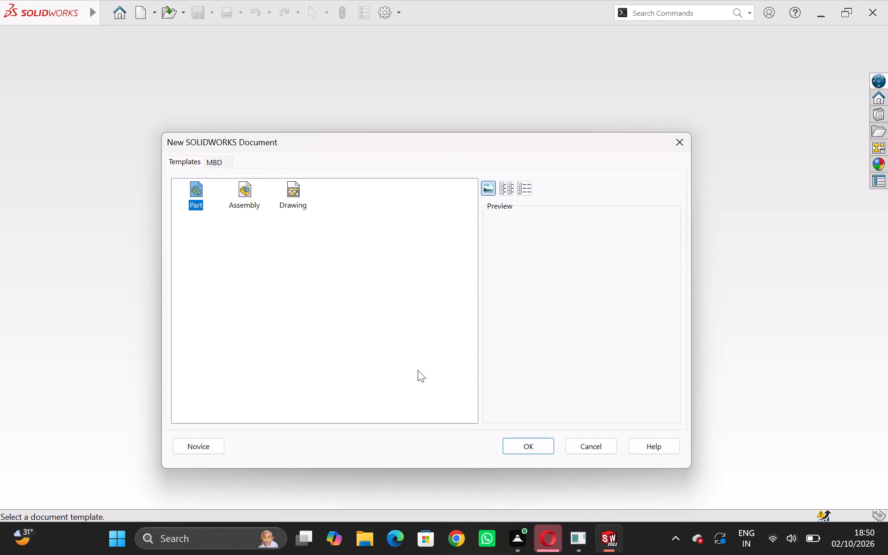
pyautogui.click(518, 449)
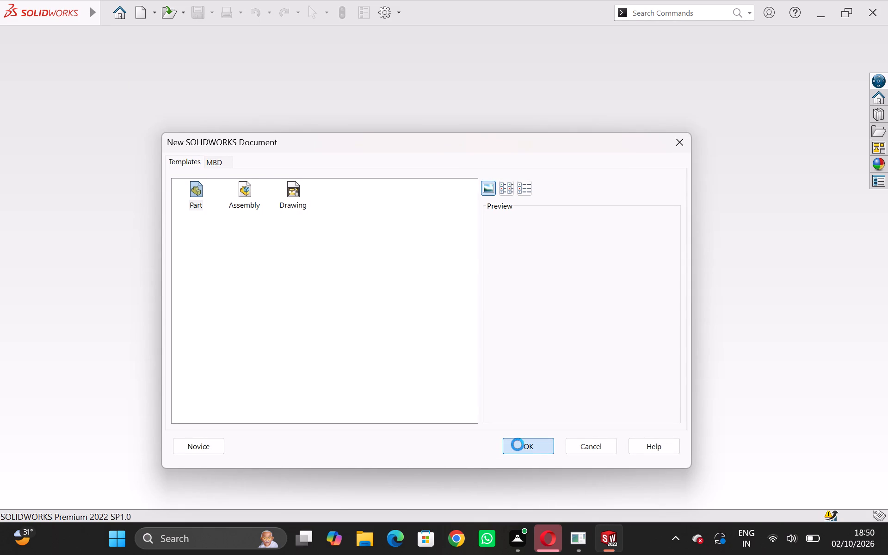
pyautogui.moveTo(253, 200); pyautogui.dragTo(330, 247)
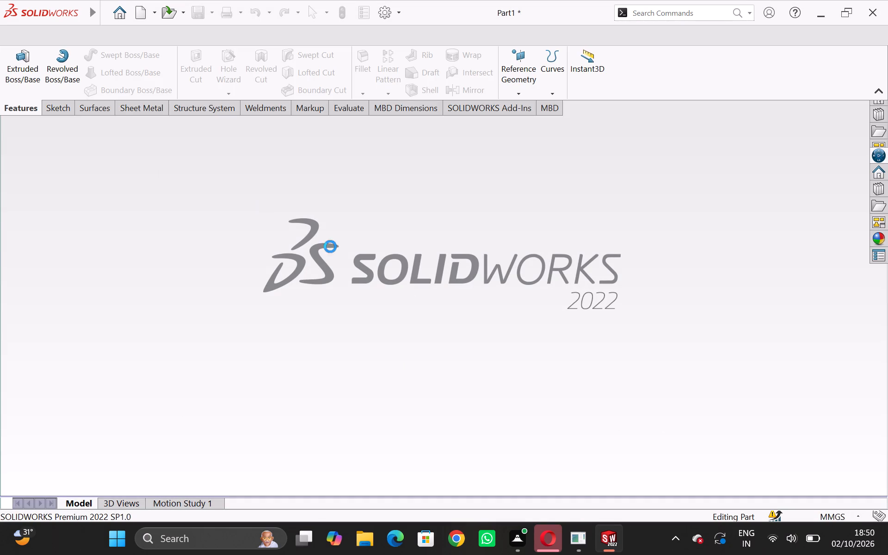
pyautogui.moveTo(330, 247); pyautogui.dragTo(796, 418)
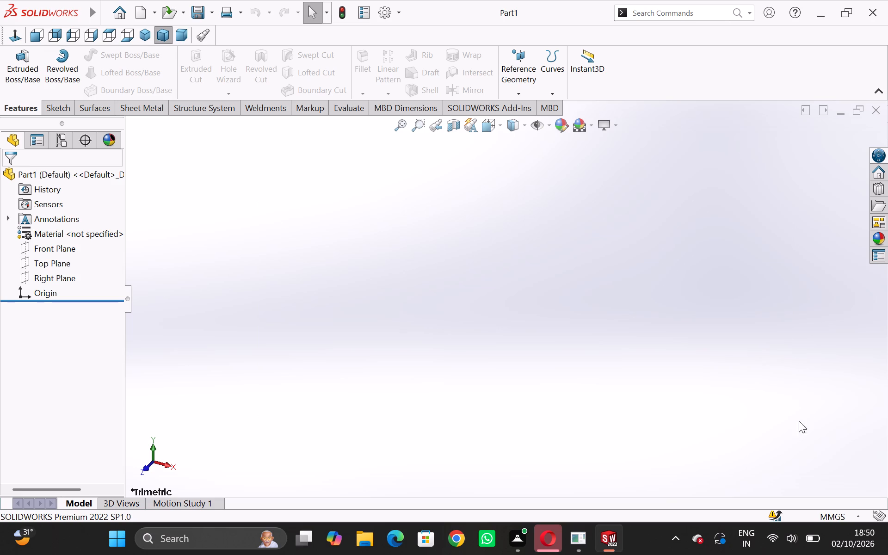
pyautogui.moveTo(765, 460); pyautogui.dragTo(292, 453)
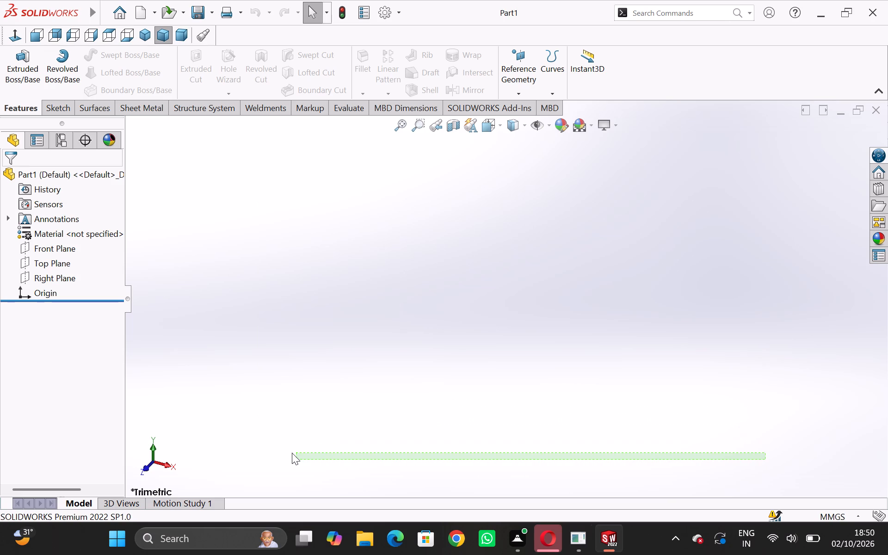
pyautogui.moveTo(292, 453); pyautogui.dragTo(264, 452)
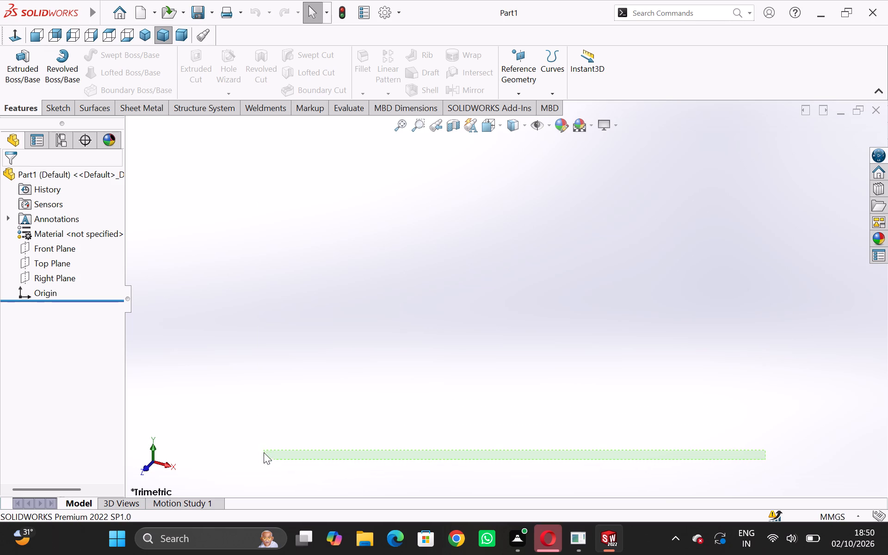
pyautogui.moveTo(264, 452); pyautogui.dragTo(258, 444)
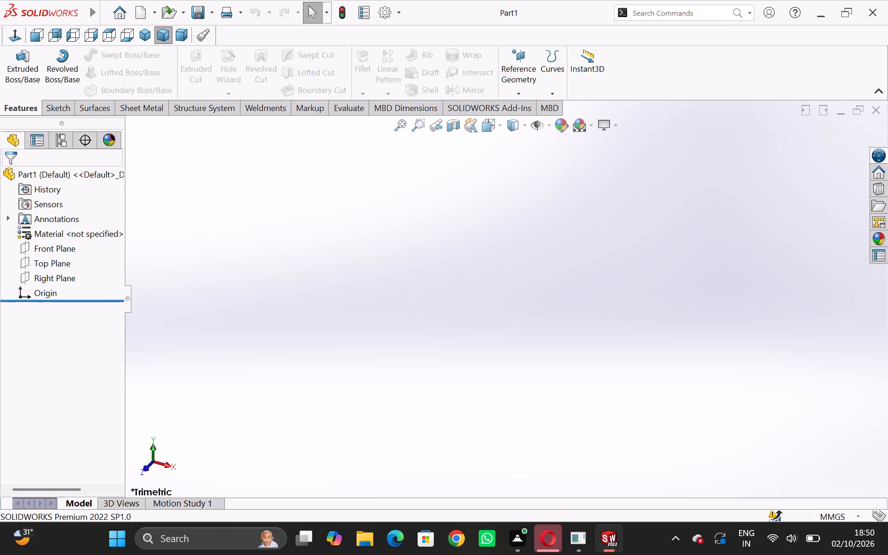
# Start a sketch on the Front Plane and draw two concentric circles at the origin, radii about 34 mm and 38 mm.
pyautogui.click(48, 102)
pyautogui.click(26, 71)
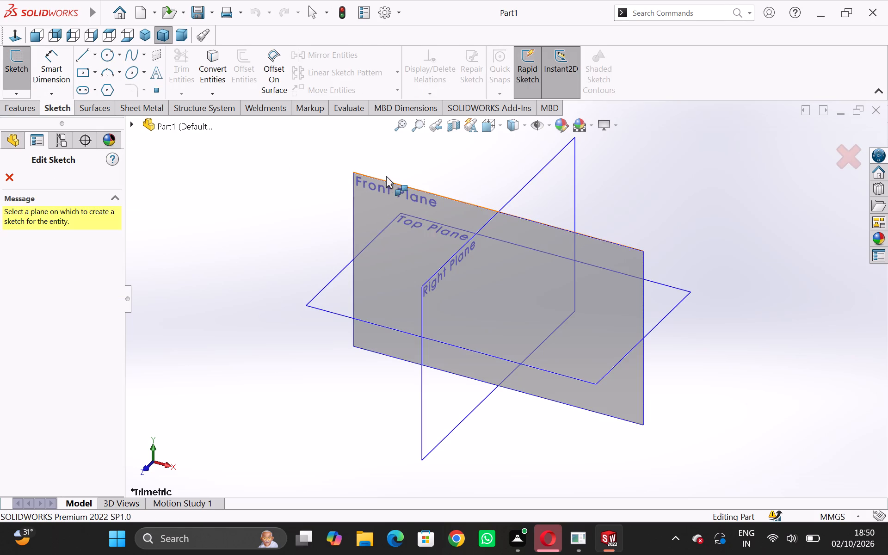
pyautogui.click(389, 184)
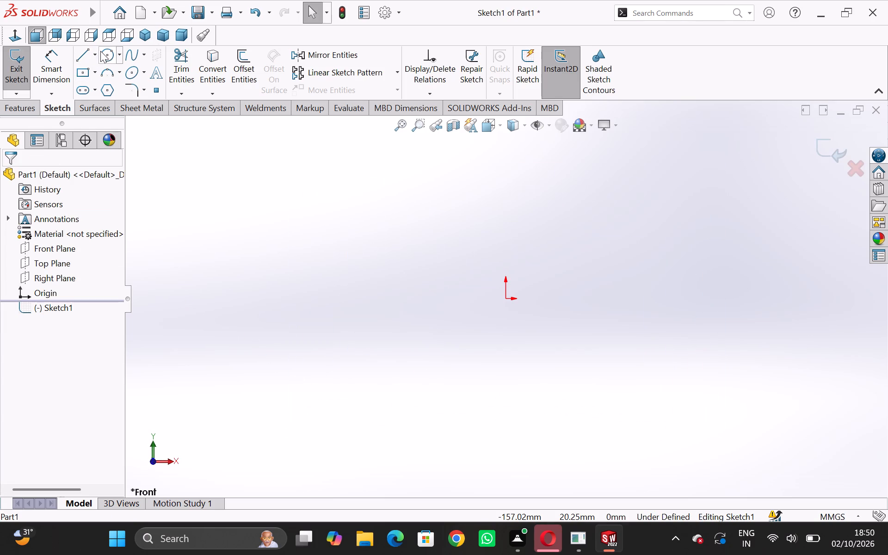
pyautogui.click(104, 55)
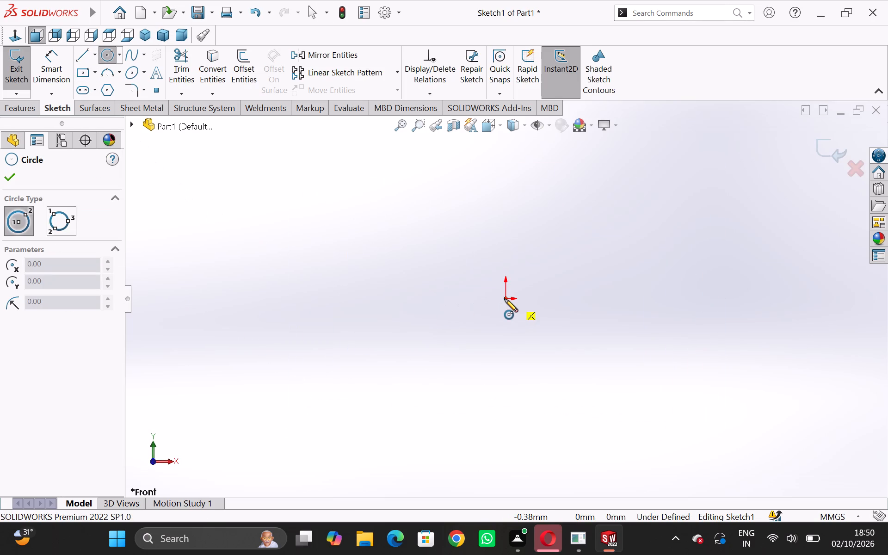
pyautogui.click(505, 299)
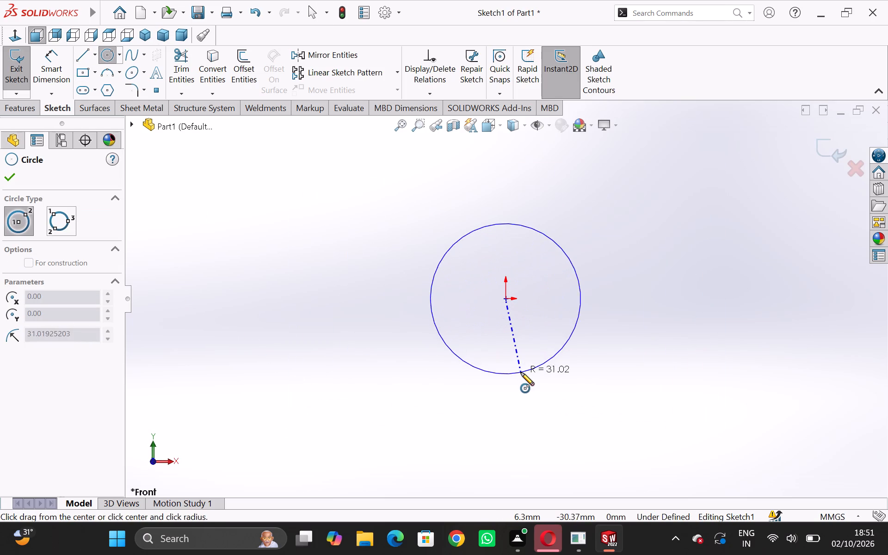
pyautogui.click(521, 379)
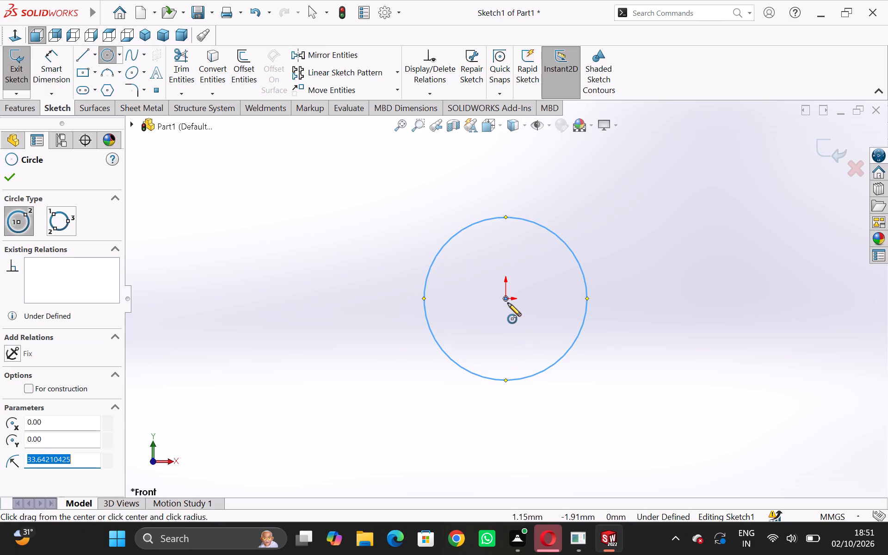
pyautogui.click(507, 298)
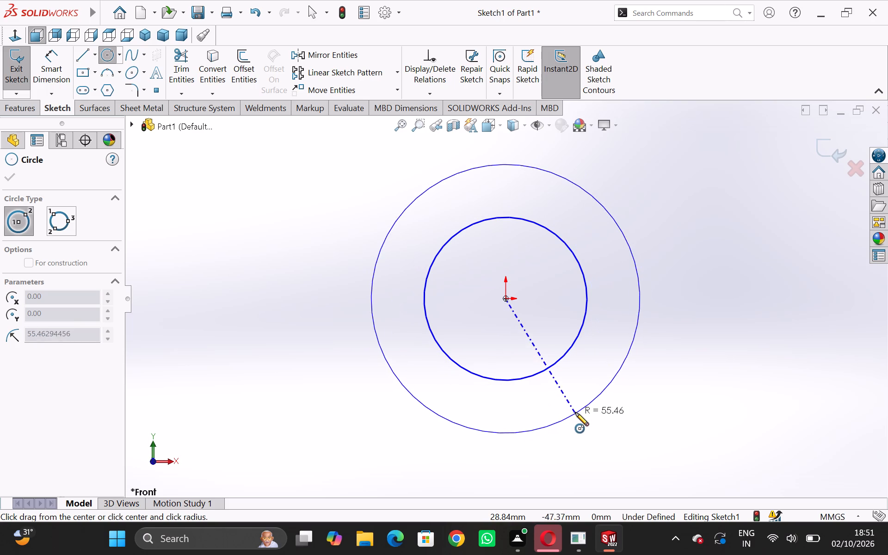
pyautogui.click(569, 365)
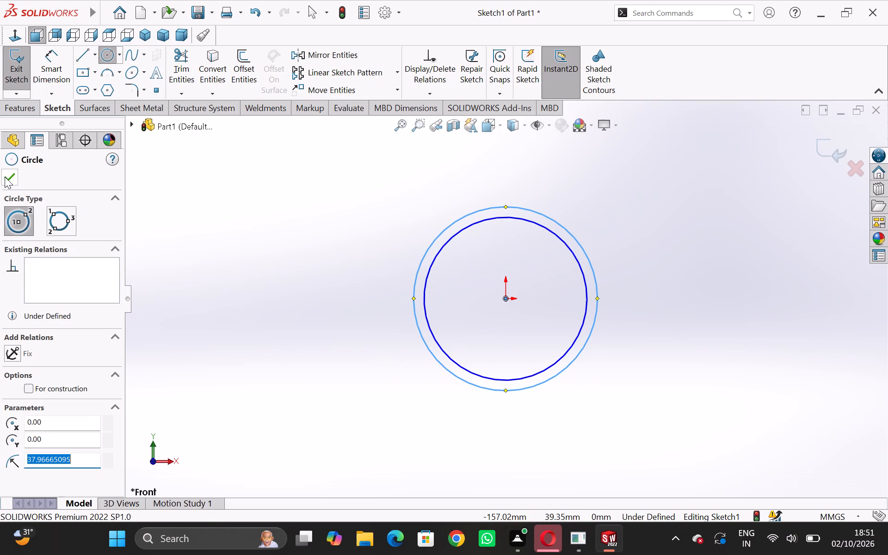
pyautogui.click(5, 177)
# Dimension the inner circle's diameter to 52 mm and the outer circle's diameter to 65 mm.
pyautogui.click(43, 68)
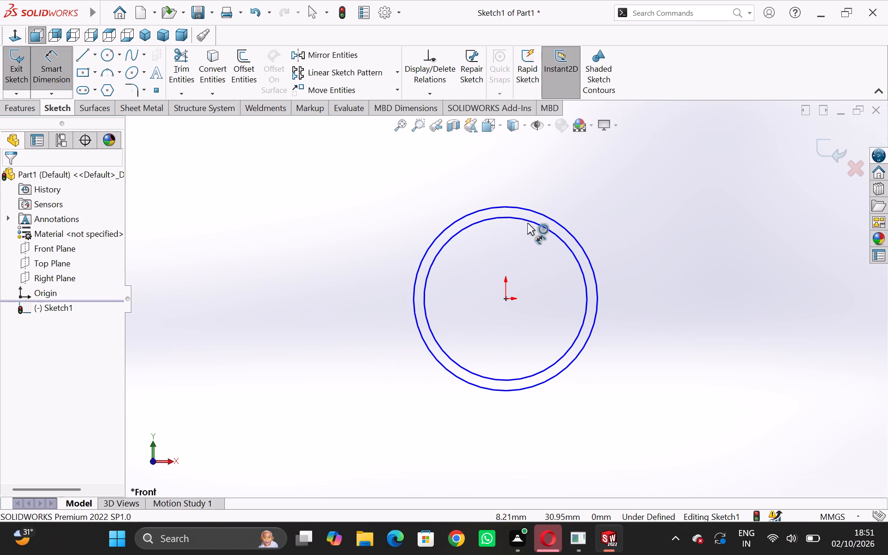
pyautogui.click(534, 221)
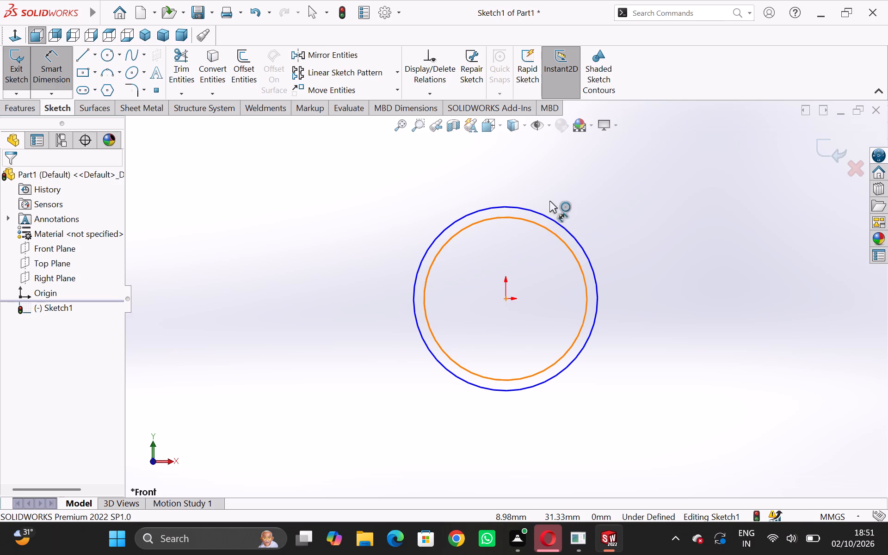
pyautogui.click(653, 180)
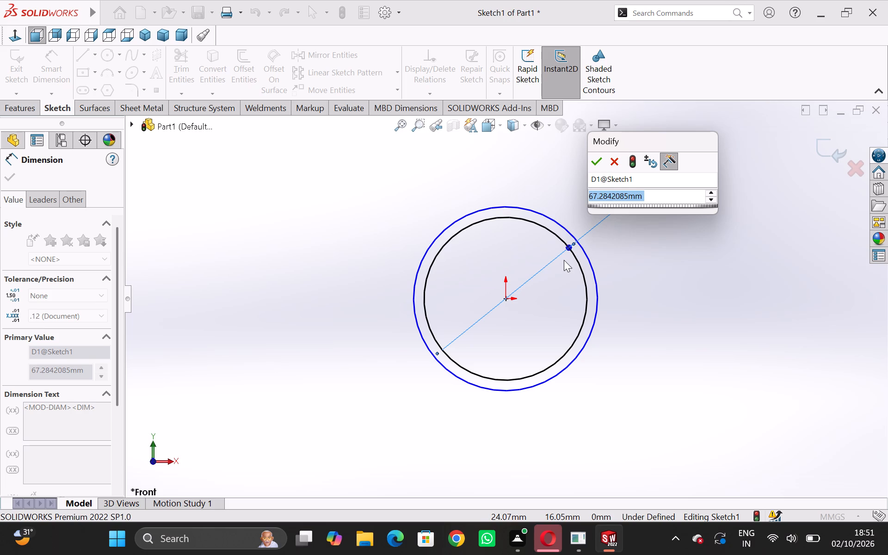
pyautogui.write('52')
pyautogui.press('Return')
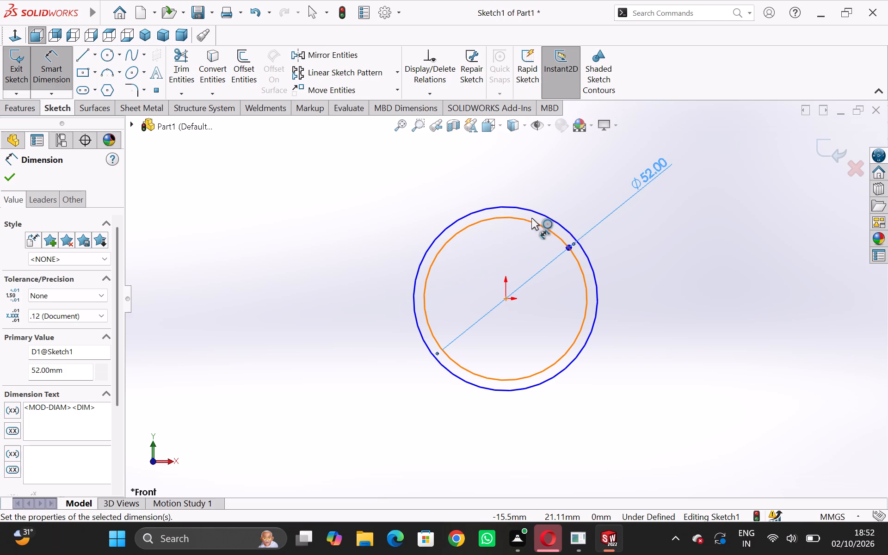
pyautogui.click(595, 277)
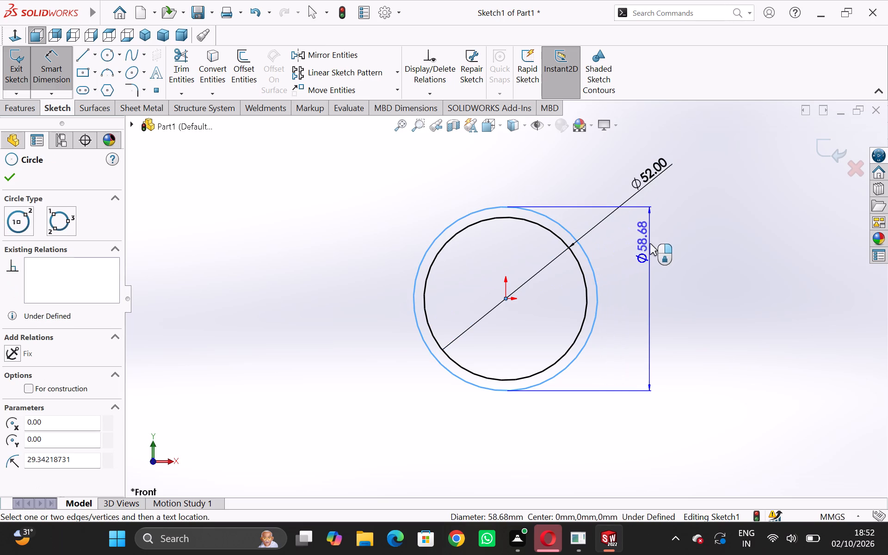
pyautogui.click(682, 200)
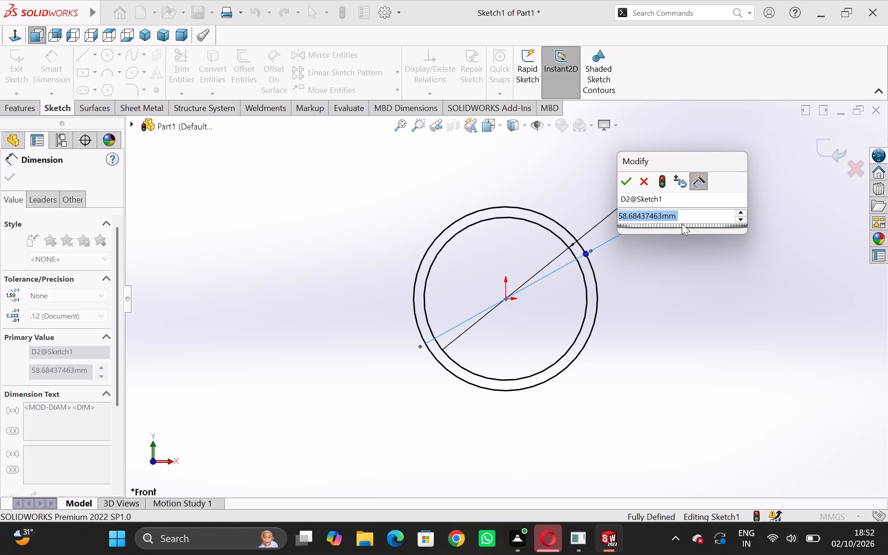
pyautogui.write('65')
pyautogui.press('Return')
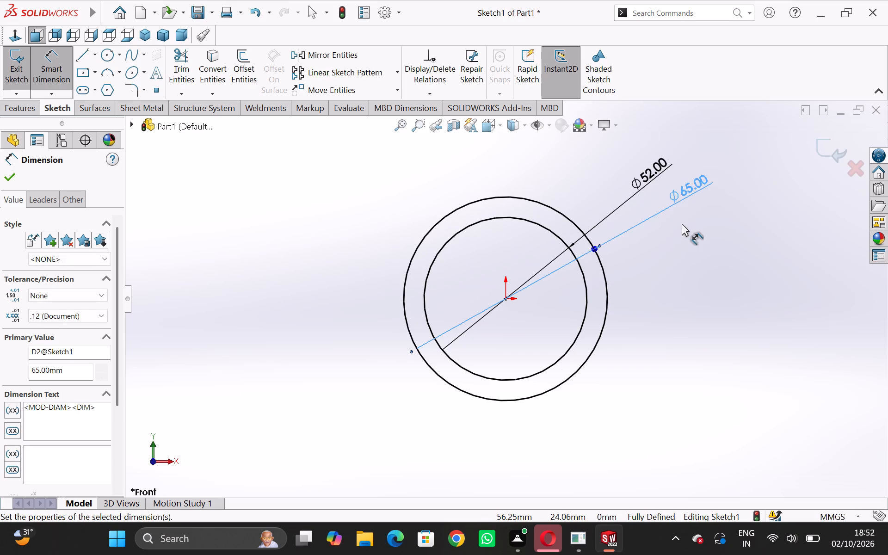
# Sketch a horizontal centerline about 377 mm long through the circles' center, starting just outside them and extending far along positive X.
pyautogui.scroll(-2, 746, 238)
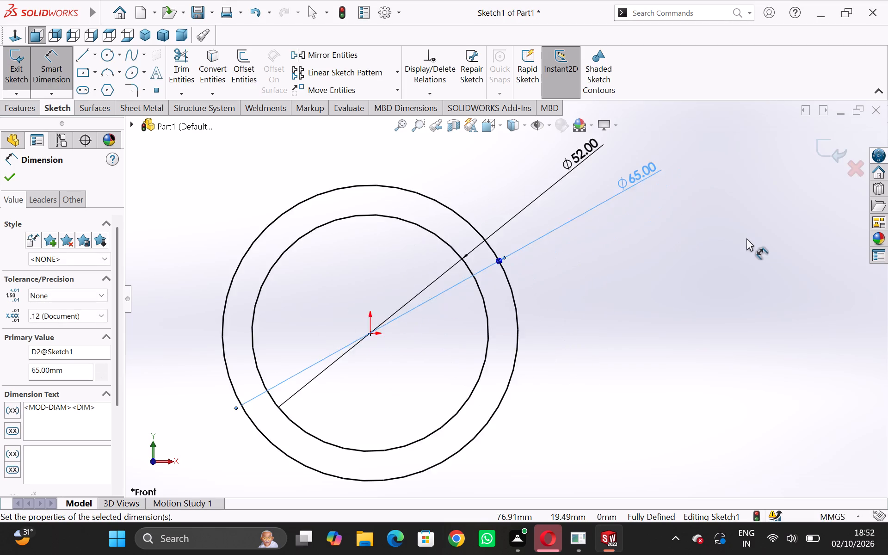
pyautogui.scroll(6, 746, 238)
pyautogui.scroll(2, 710, 257)
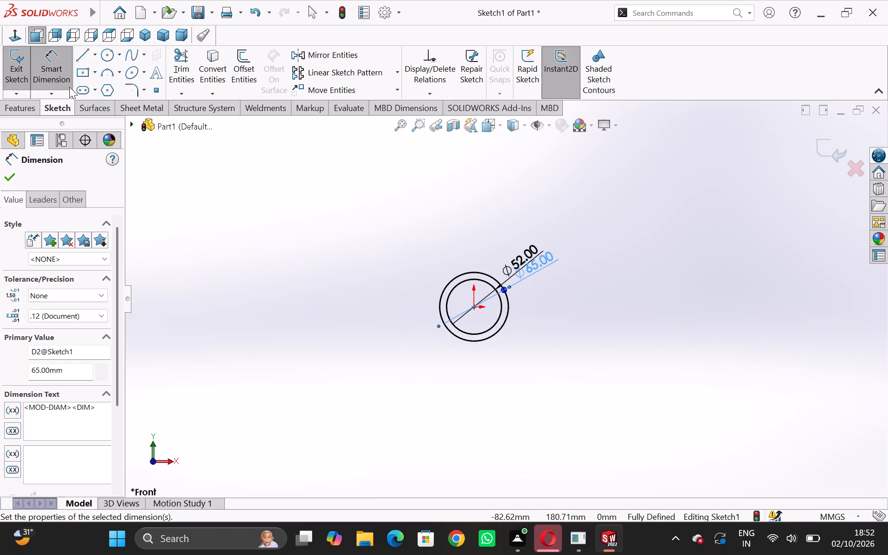
pyautogui.click(96, 54)
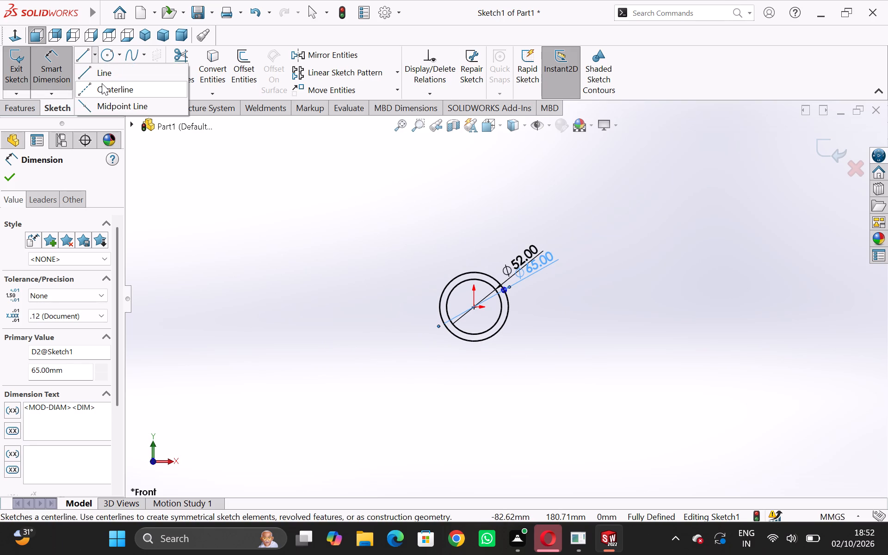
pyautogui.click(102, 83)
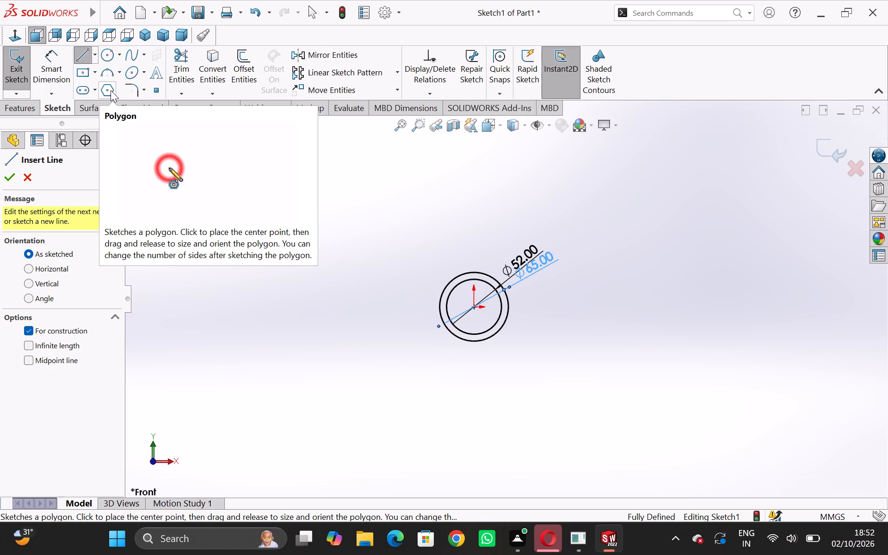
pyautogui.click(93, 60)
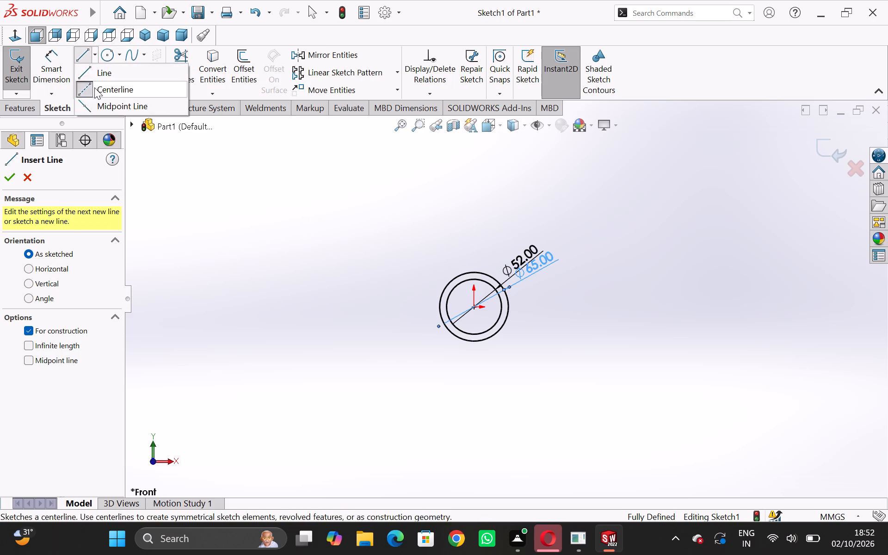
pyautogui.click(94, 87)
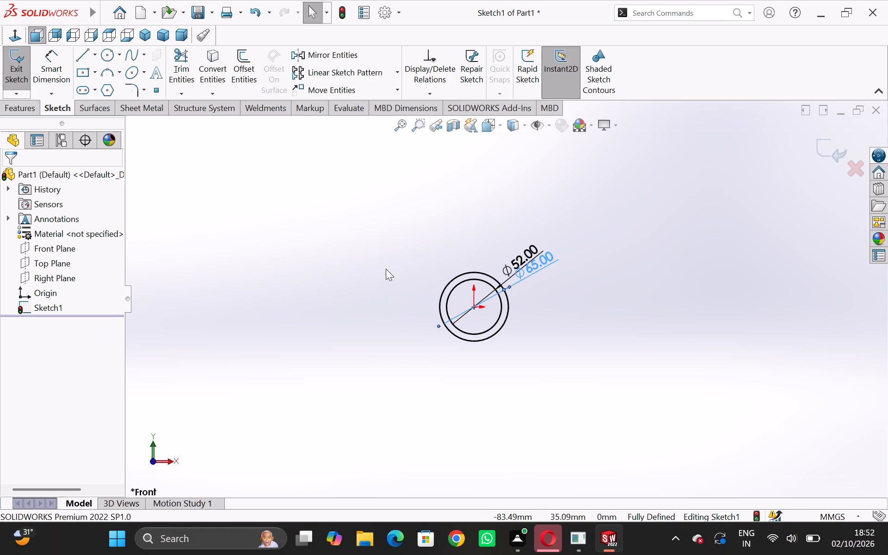
pyautogui.click(97, 53)
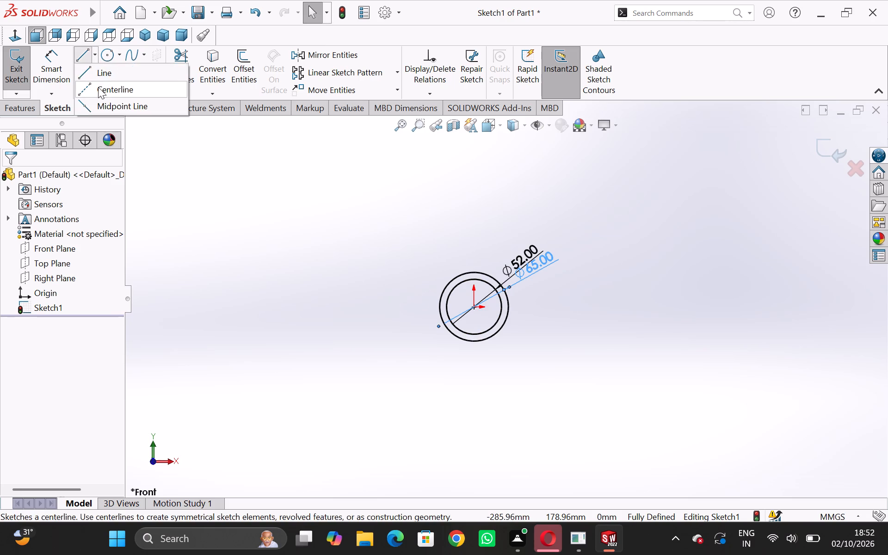
pyautogui.click(98, 89)
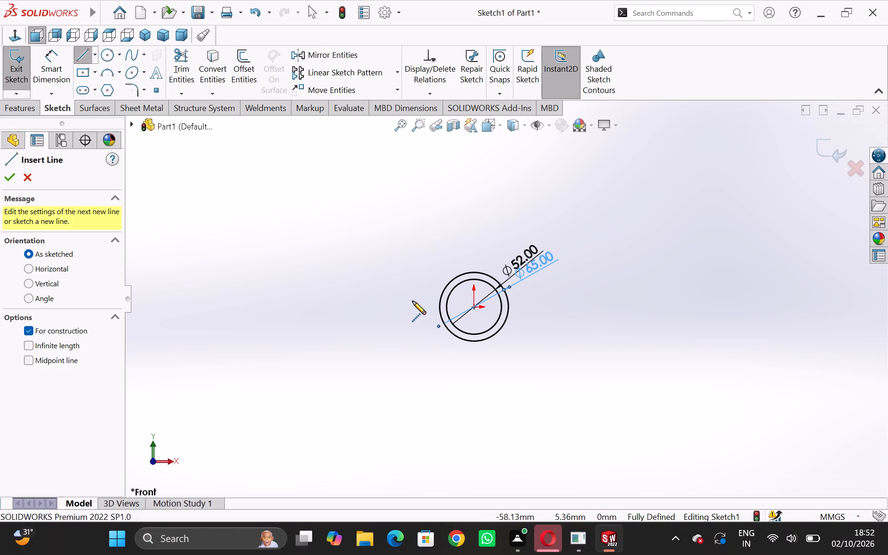
pyautogui.click(413, 305)
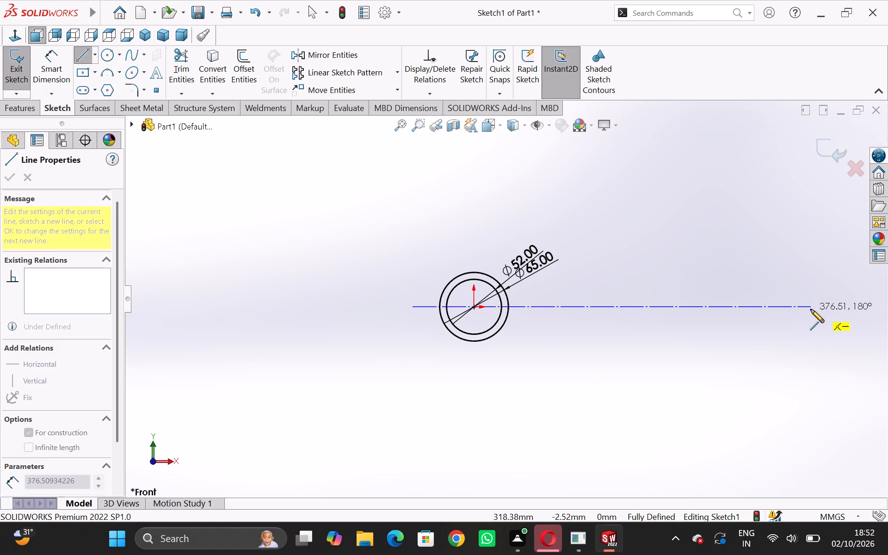
pyautogui.click(811, 309)
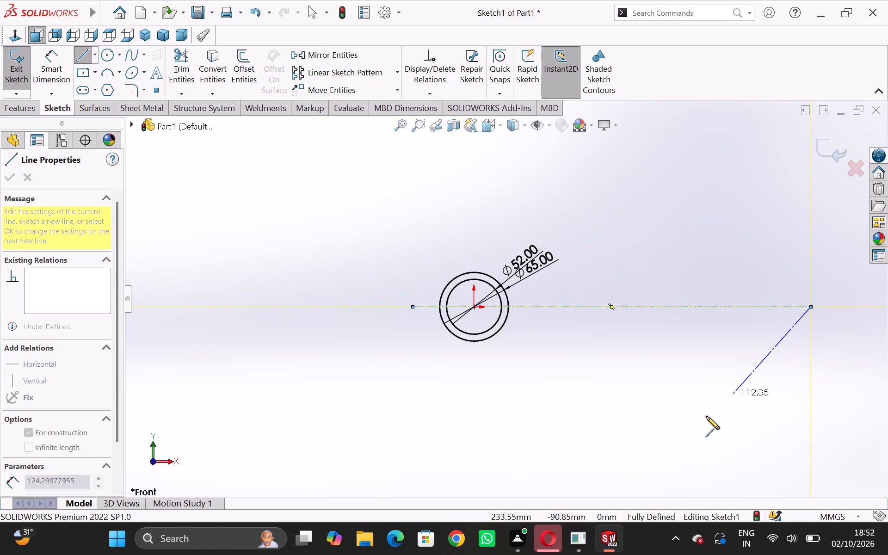
pyautogui.press('Escape')
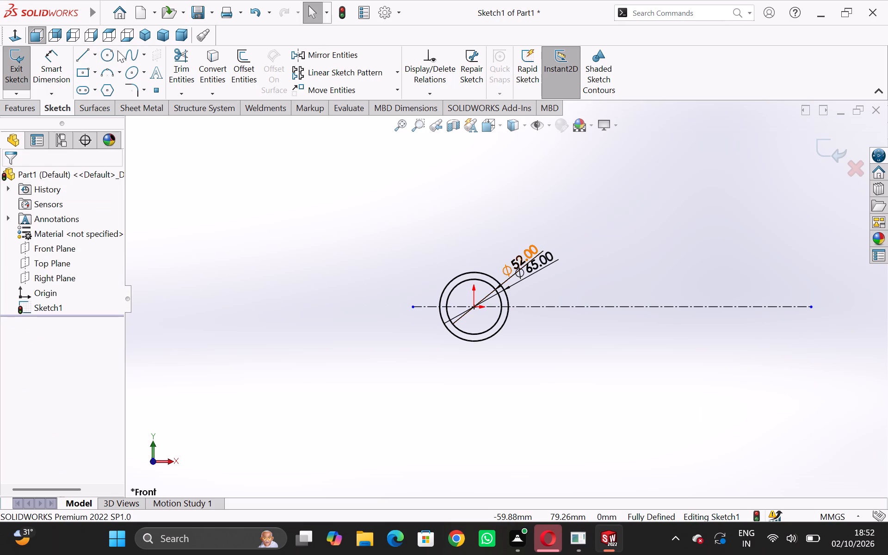
# Draw two concentric circles on the centerline near its far end, about 293 mm from the origin, radii about 38 mm and 22 mm.
pyautogui.click(107, 58)
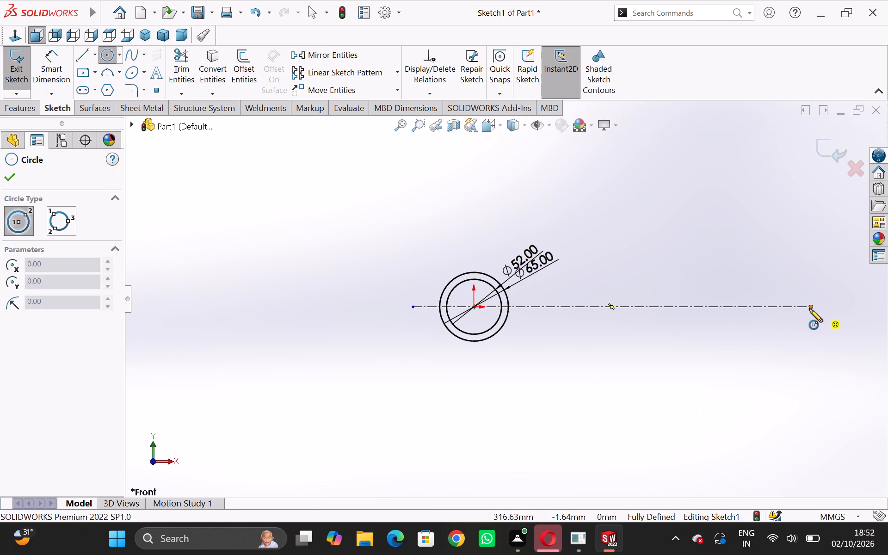
pyautogui.click(783, 306)
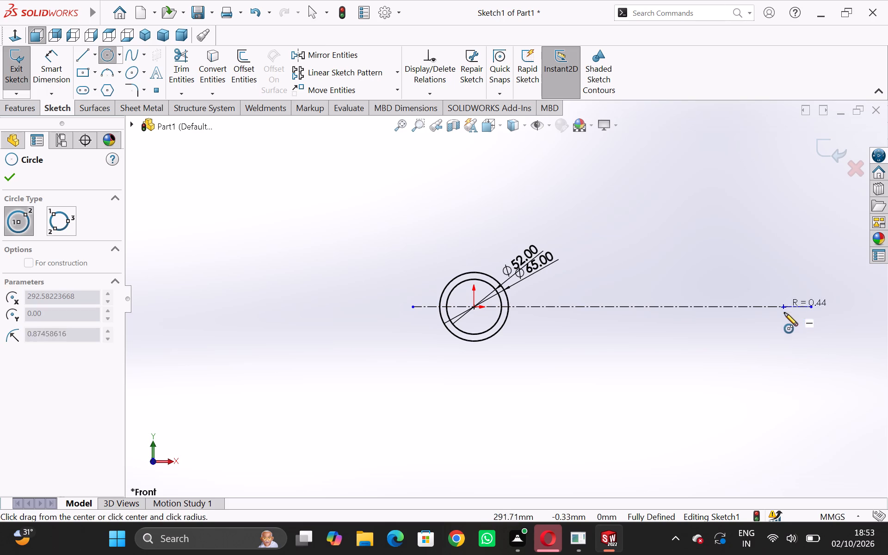
pyautogui.click(801, 343)
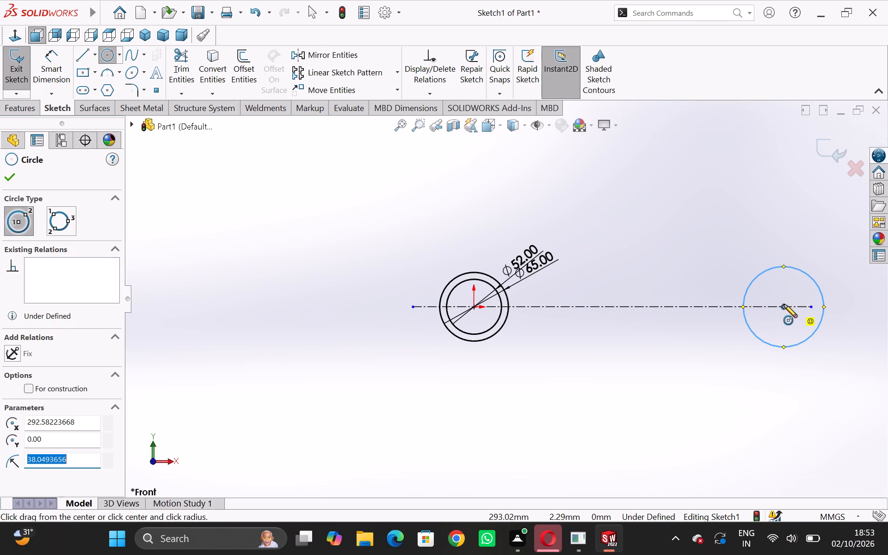
pyautogui.click(783, 307)
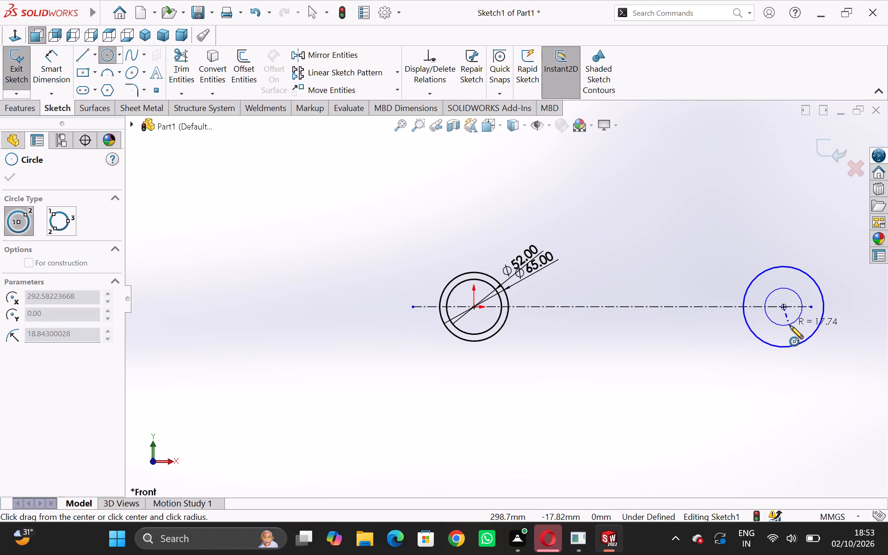
pyautogui.click(790, 329)
pyautogui.press('Escape')
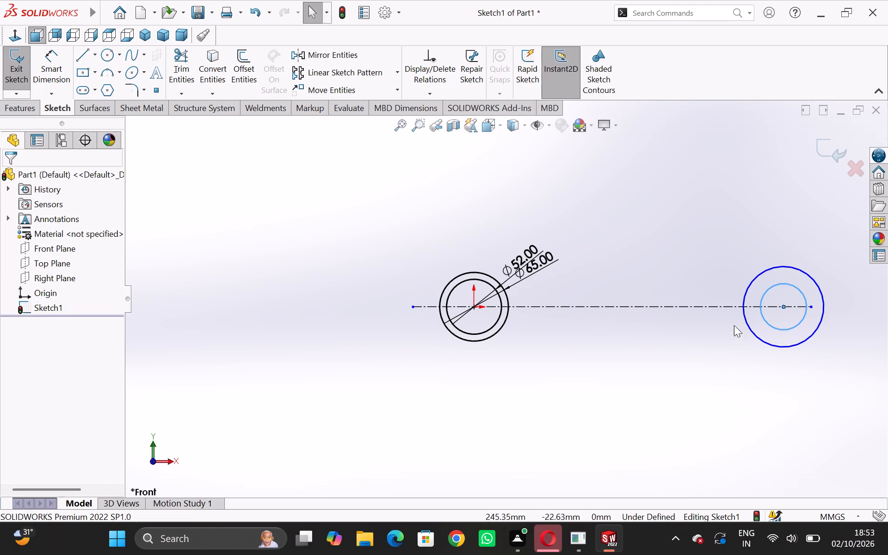
# Dimension the larger far-end circle's diameter to 24 mm and the smaller far-end circle's diameter to 35 mm.
pyautogui.click(57, 68)
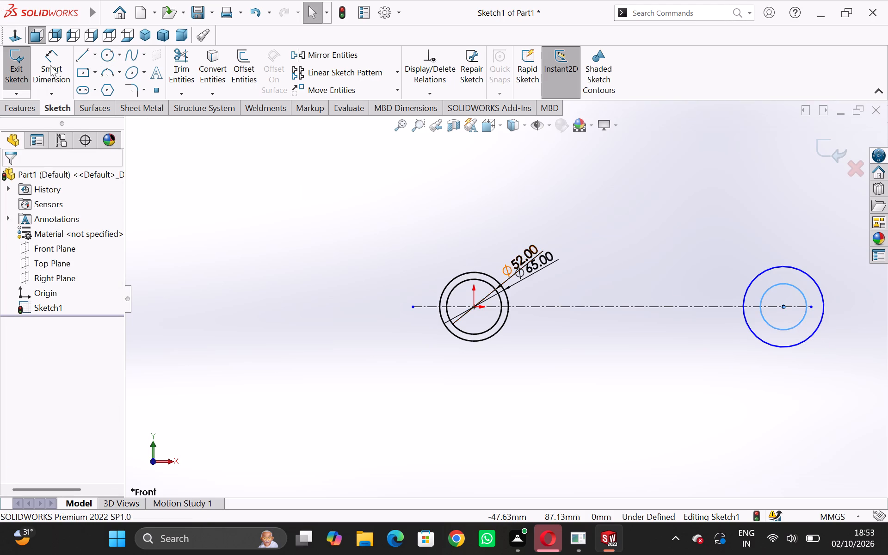
pyautogui.click(759, 273)
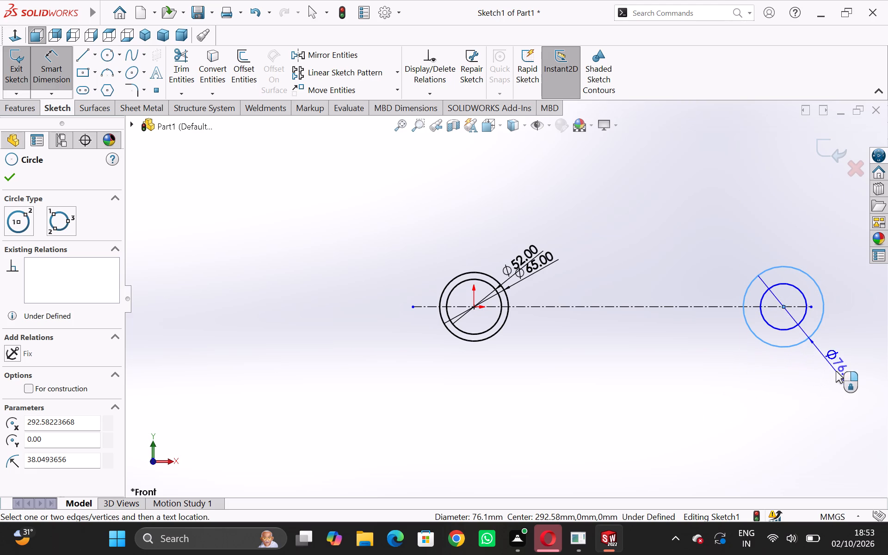
pyautogui.click(839, 380)
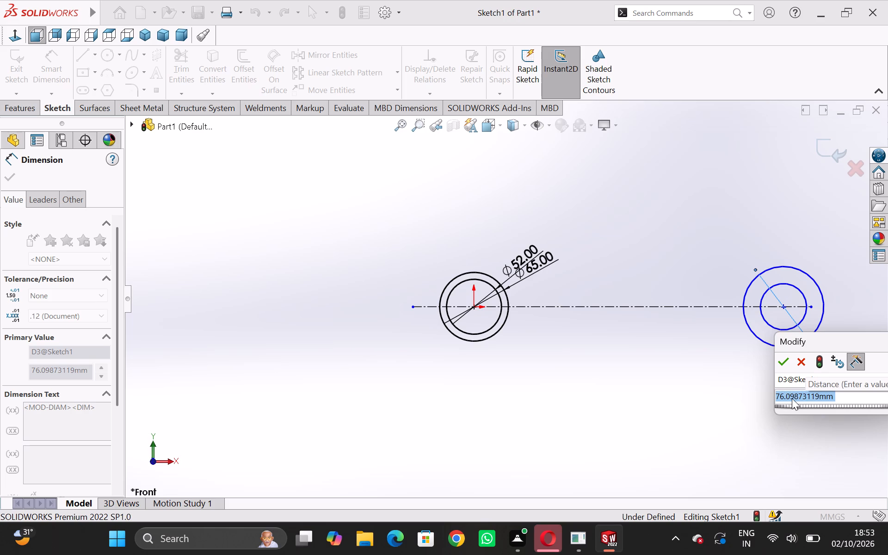
pyautogui.write('24')
pyautogui.press('Return')
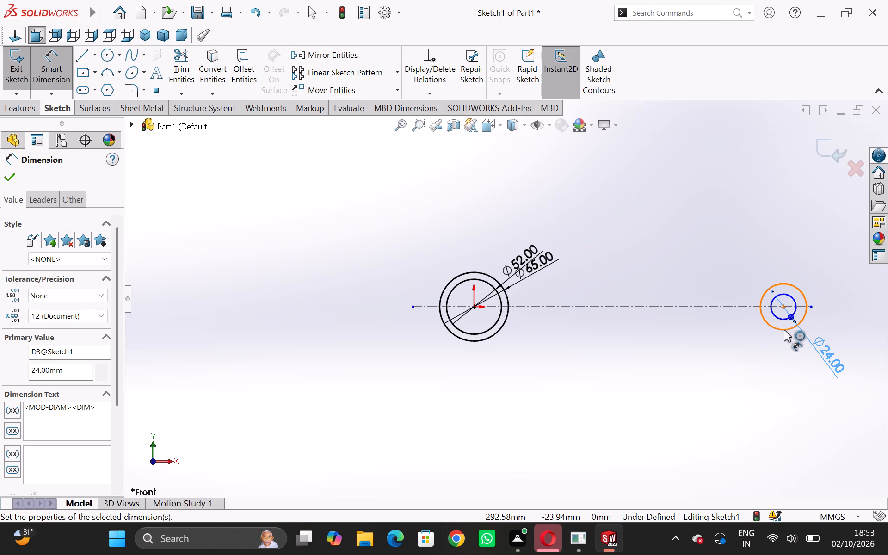
pyautogui.click(784, 328)
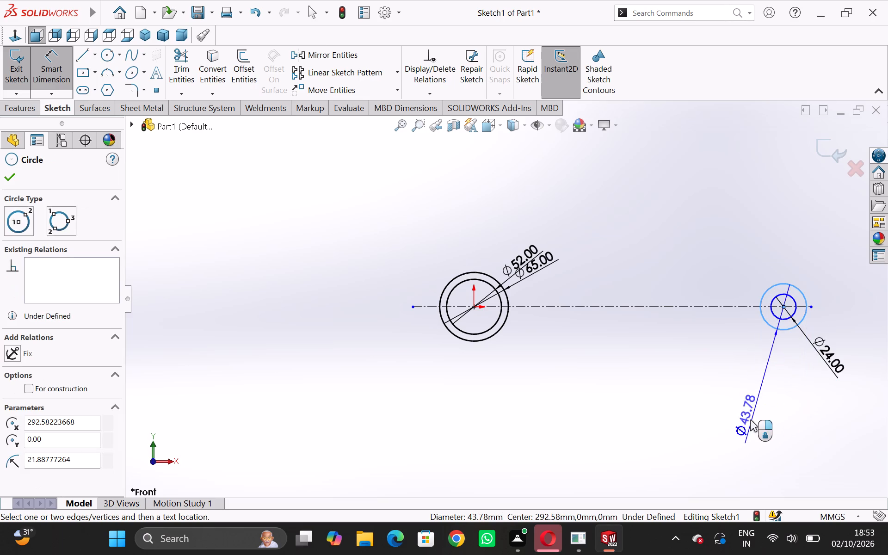
pyautogui.click(826, 405)
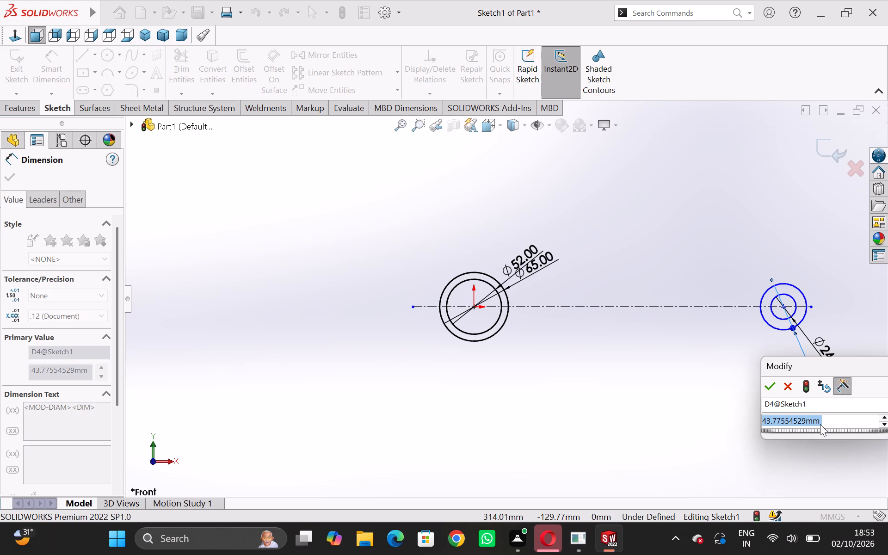
pyautogui.write('35')
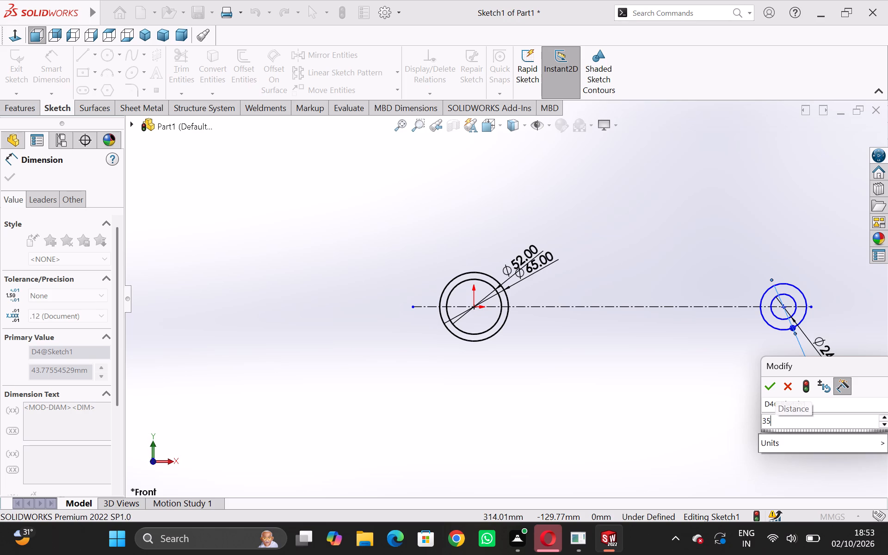
pyautogui.press('Return')
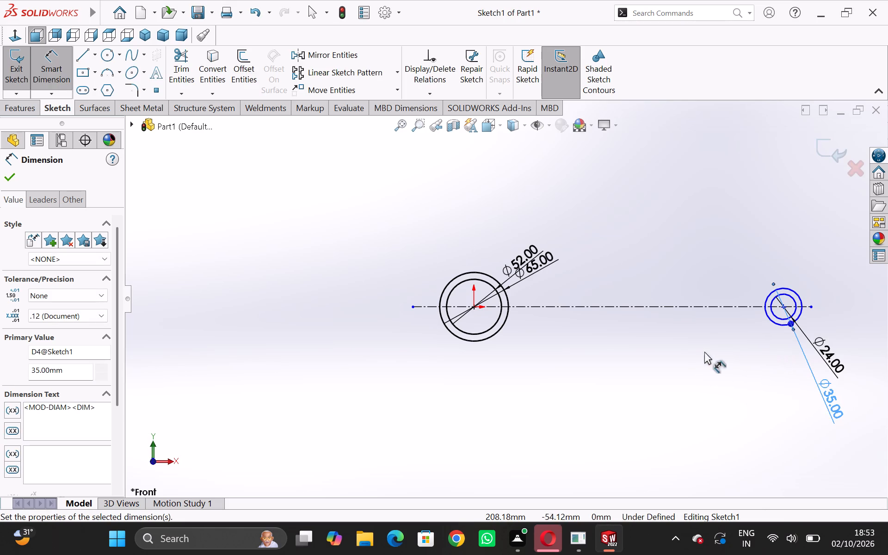
# Dimension the horizontal distance between the centers of the two circle pairs to 250 mm.
pyautogui.click(785, 307)
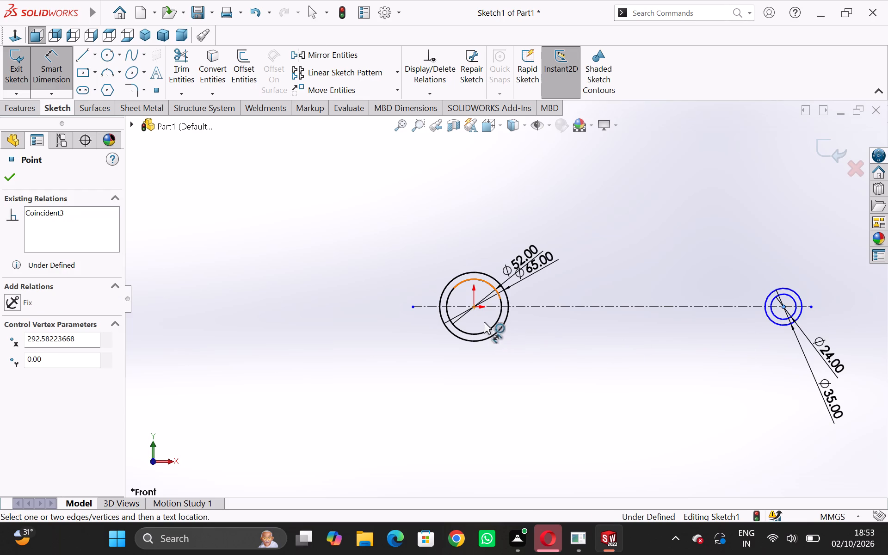
pyautogui.click(475, 308)
pyautogui.click(631, 425)
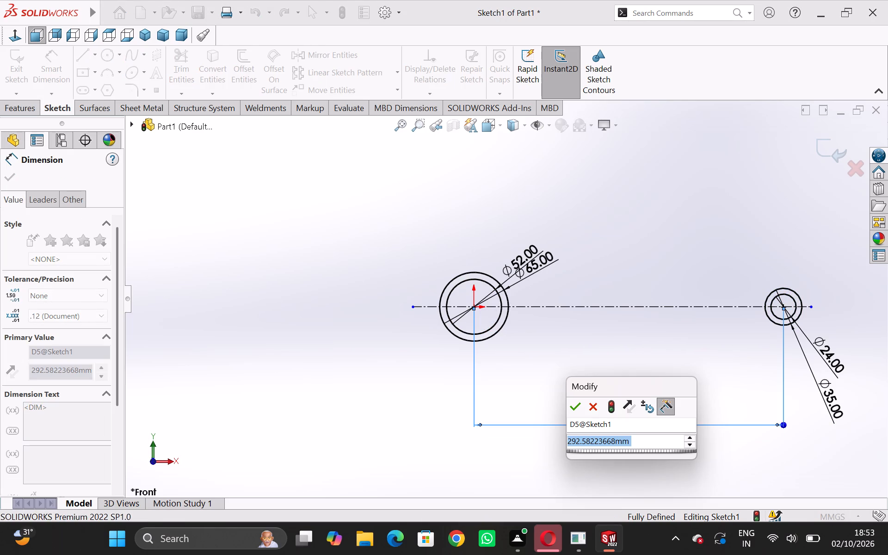
pyautogui.write('25')
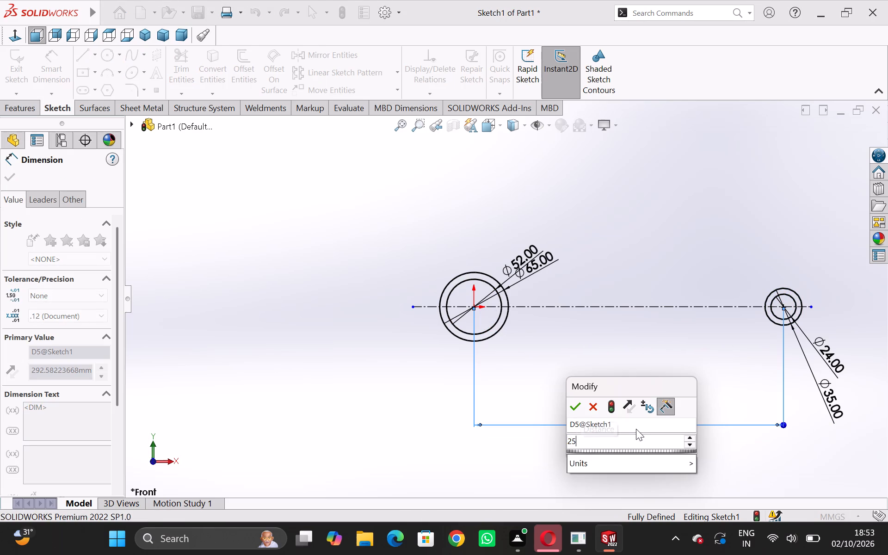
pyautogui.press('0')
pyautogui.press('Return')
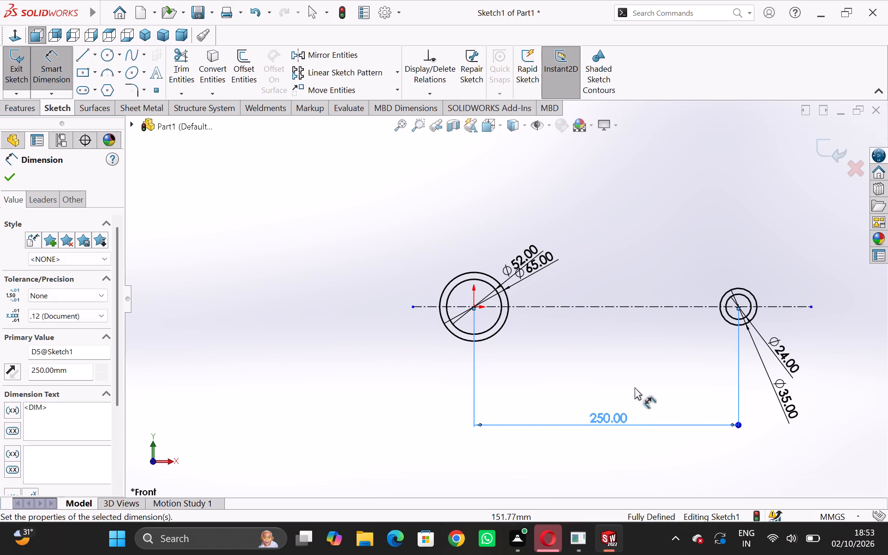
pyautogui.click(474, 307)
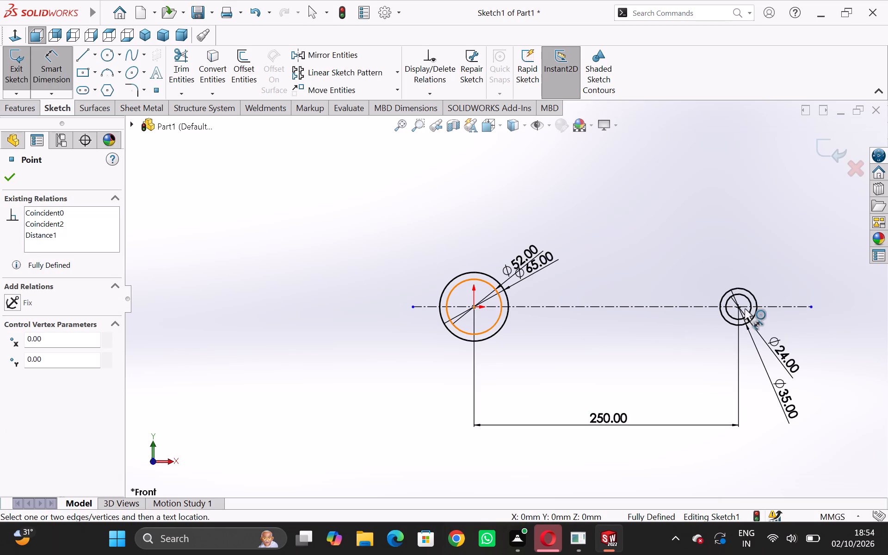
pyautogui.press('Escape')
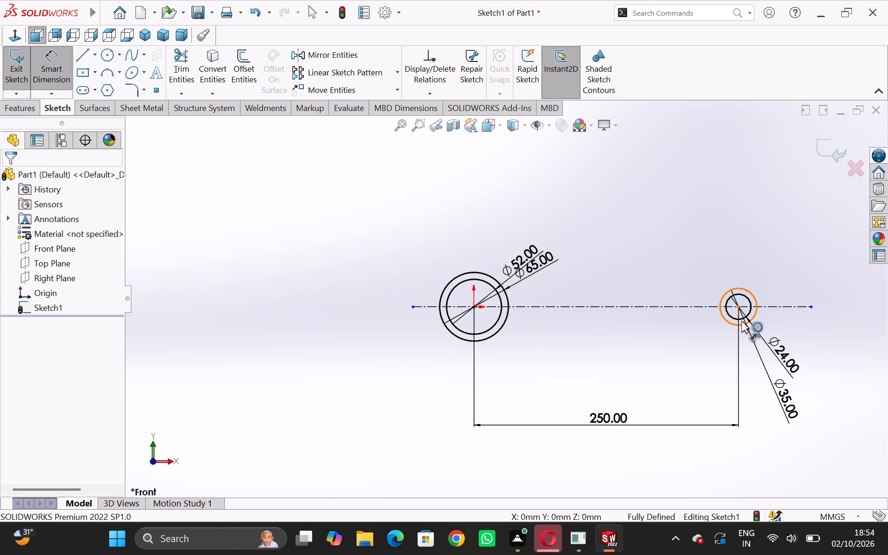
pyautogui.press('Escape')
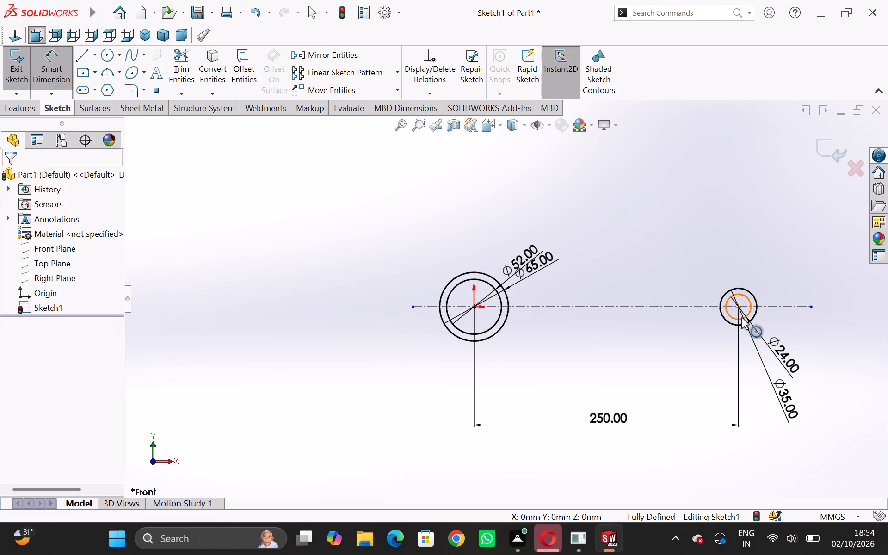
pyautogui.press('Escape')
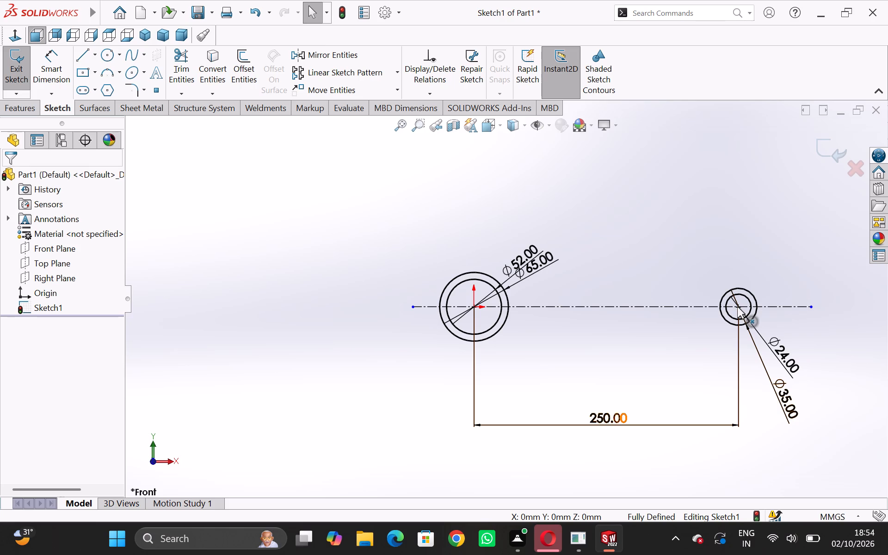
# Add a Horizontal relation between the far-end circles' center and the origin circles' center, and exit the sketch.
pyautogui.scroll(-5, 740, 305)
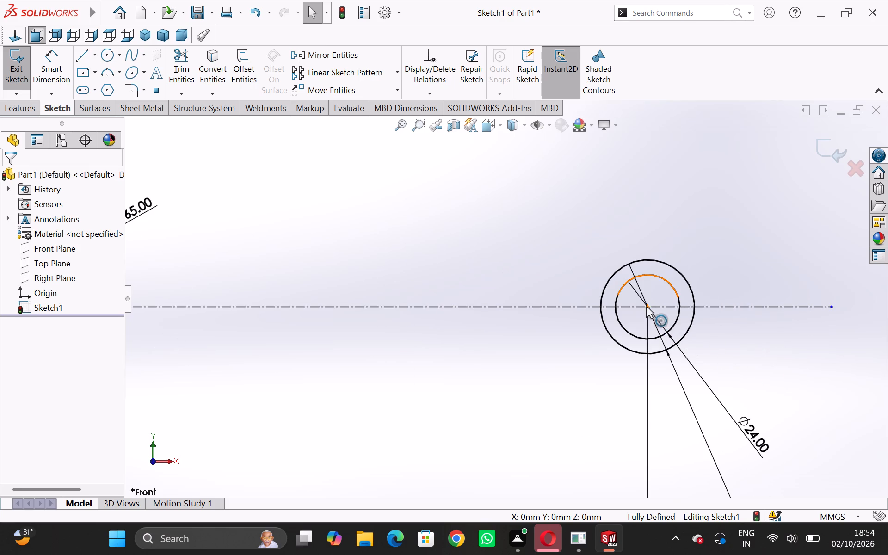
pyautogui.click(648, 308)
pyautogui.keyDown('ctrl'); pyautogui.scroll(-3, 568, 339); pyautogui.keyUp('ctrl')
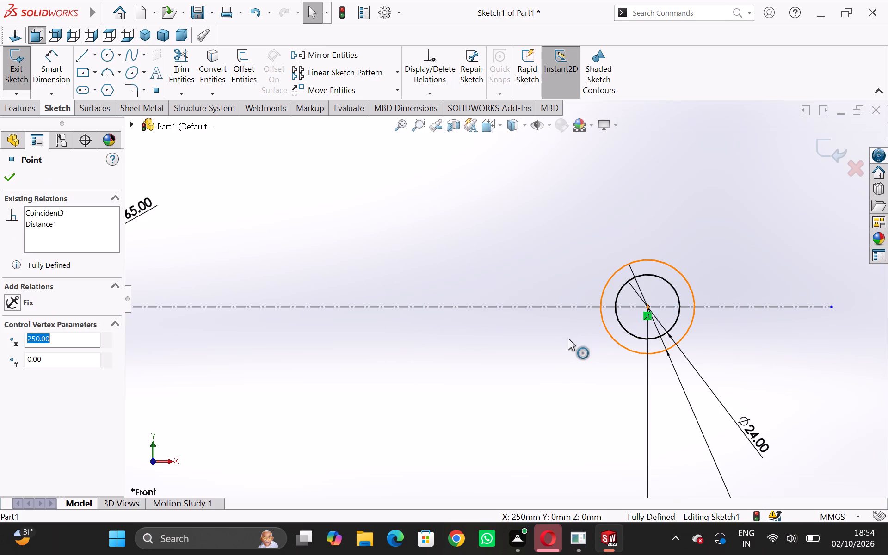
pyautogui.keyDown('ctrl'); pyautogui.scroll(6, 568, 339); pyautogui.keyUp('ctrl')
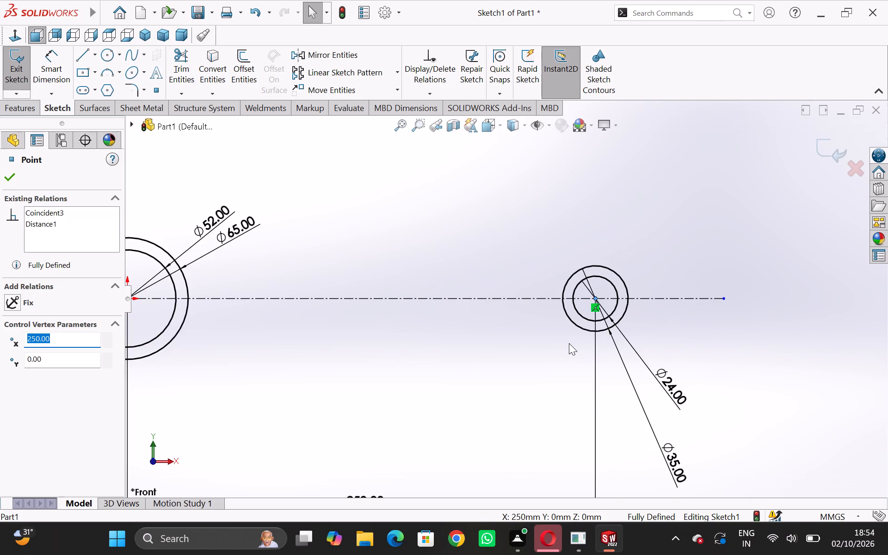
pyautogui.keyDown('ctrl'); pyautogui.scroll(-1, 569, 343); pyautogui.keyUp('ctrl')
pyautogui.keyDown('ctrl'); pyautogui.scroll(4, 572, 343); pyautogui.keyUp('ctrl')
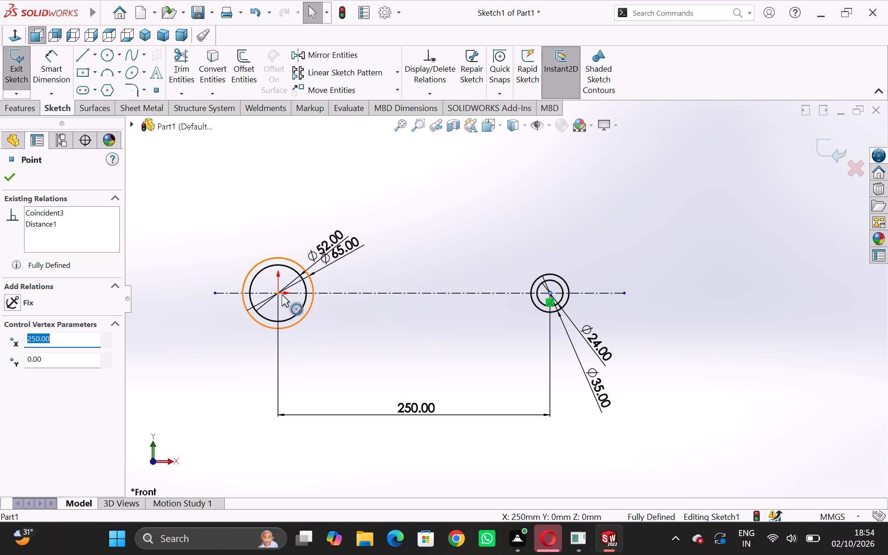
pyautogui.keyDown('ctrl'); pyautogui.click(279, 293); pyautogui.keyUp('ctrl')
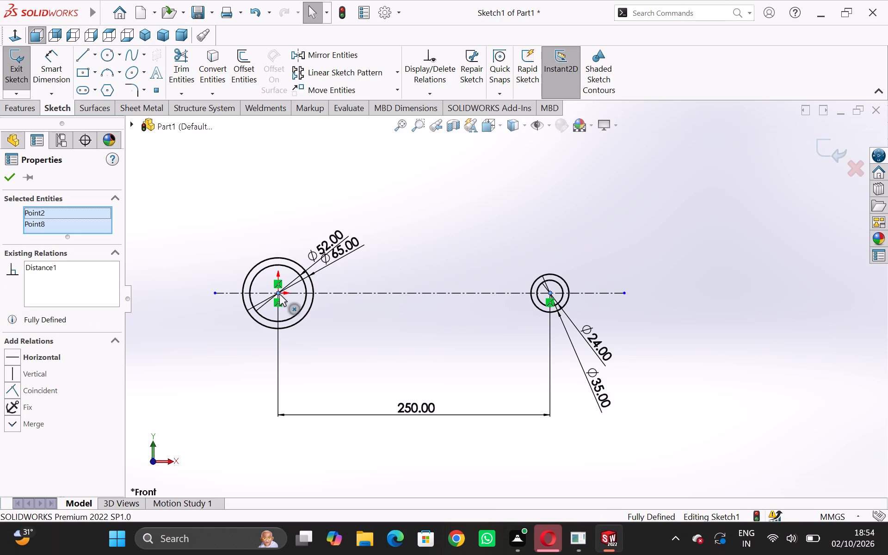
pyautogui.click(28, 357)
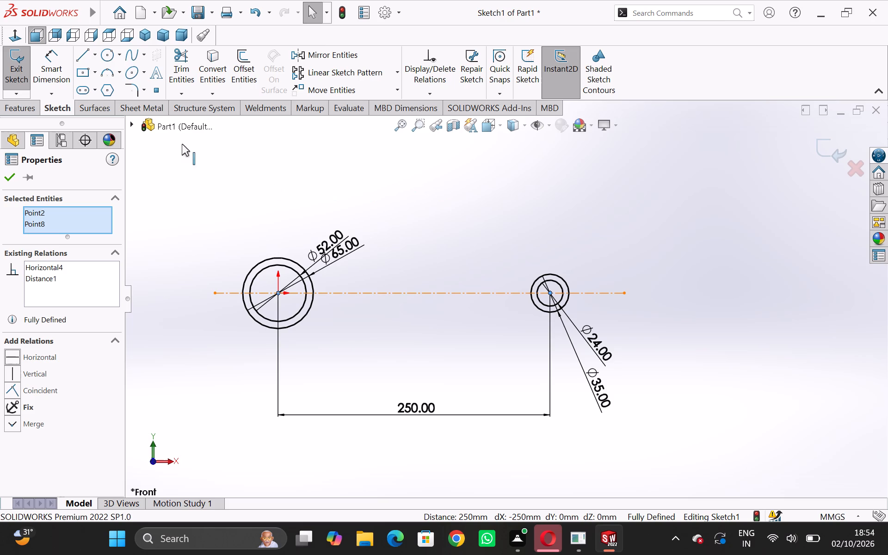
pyautogui.click(9, 62)
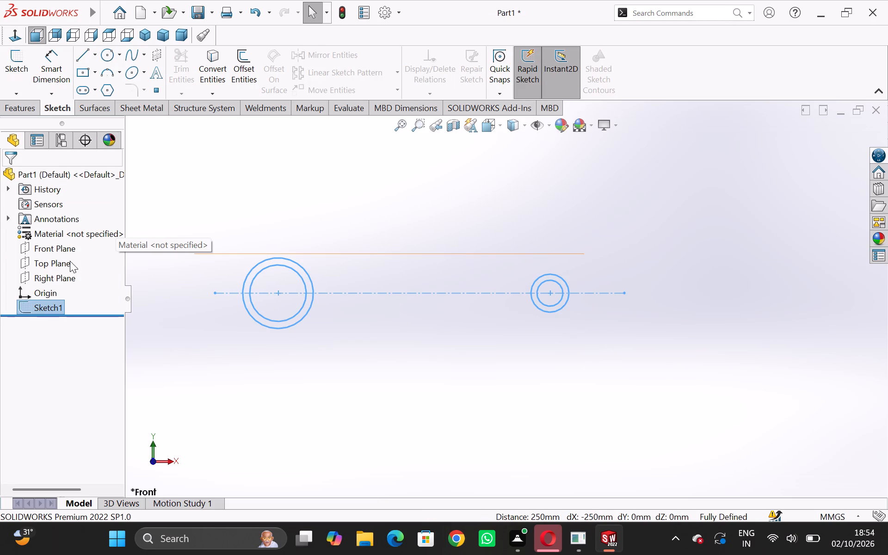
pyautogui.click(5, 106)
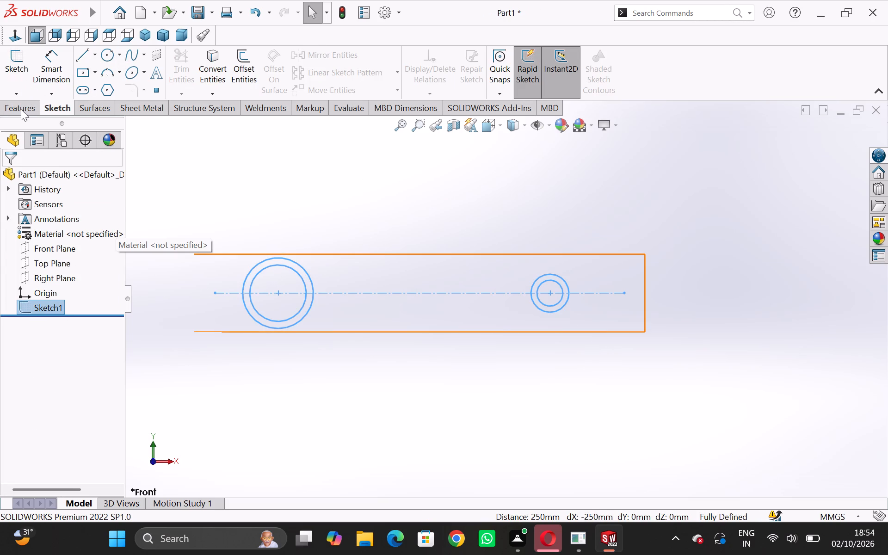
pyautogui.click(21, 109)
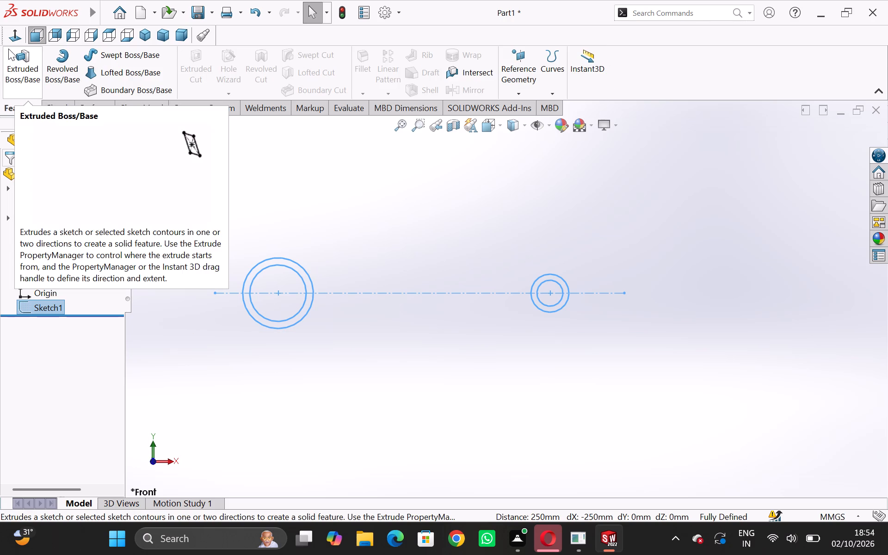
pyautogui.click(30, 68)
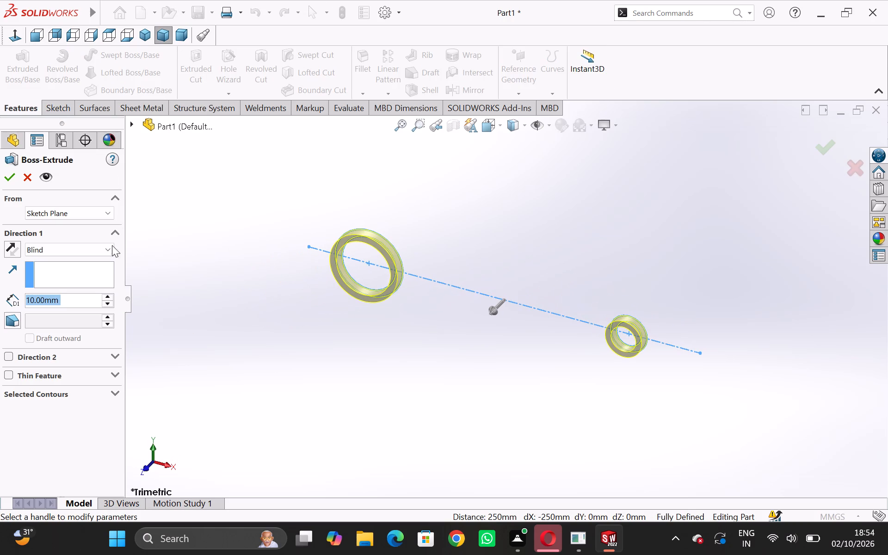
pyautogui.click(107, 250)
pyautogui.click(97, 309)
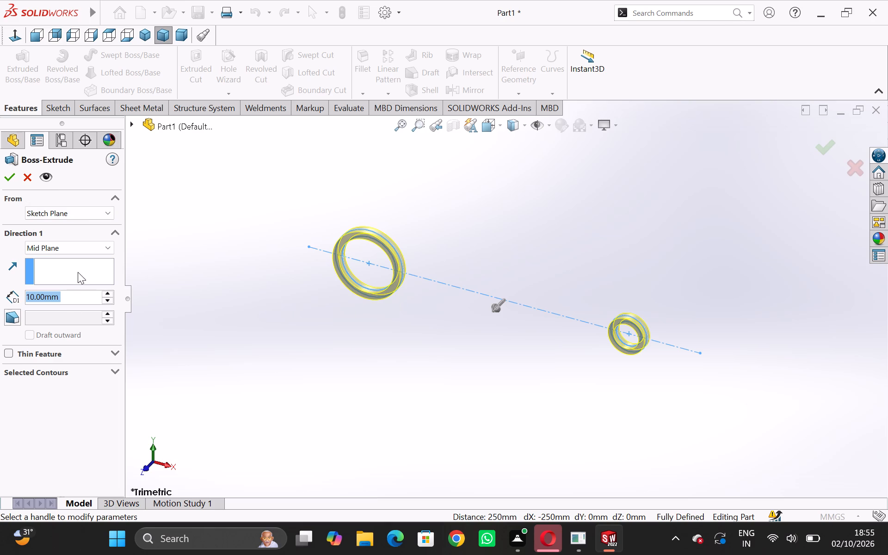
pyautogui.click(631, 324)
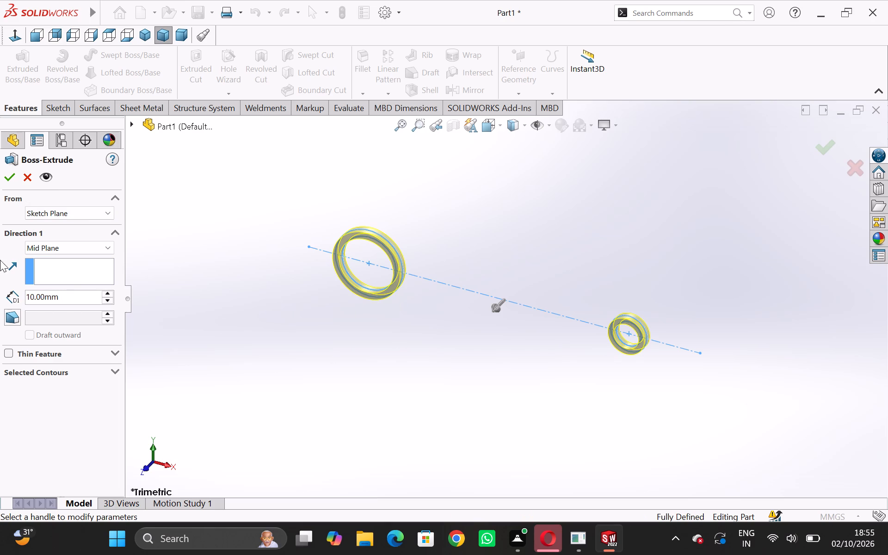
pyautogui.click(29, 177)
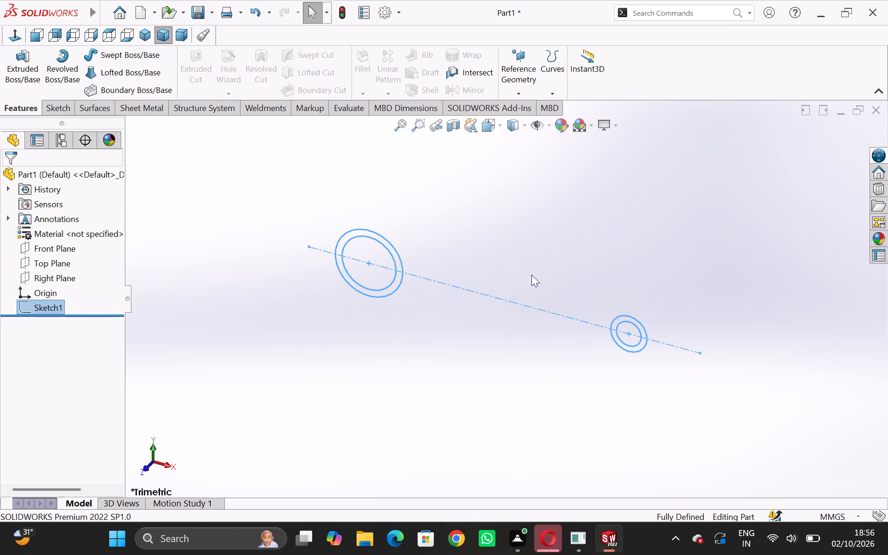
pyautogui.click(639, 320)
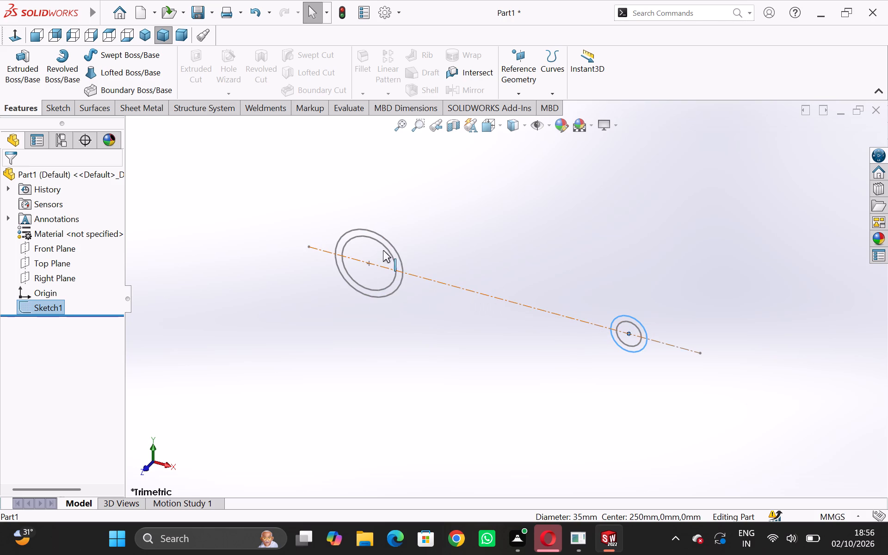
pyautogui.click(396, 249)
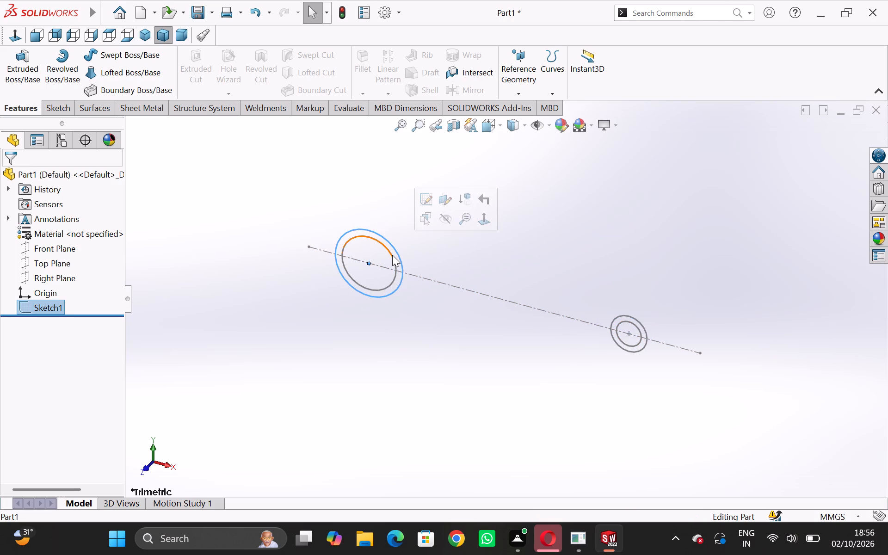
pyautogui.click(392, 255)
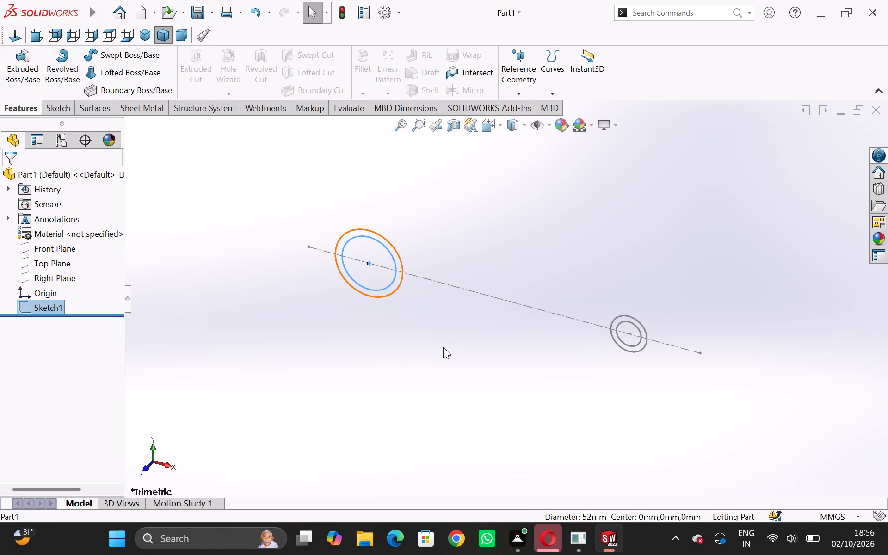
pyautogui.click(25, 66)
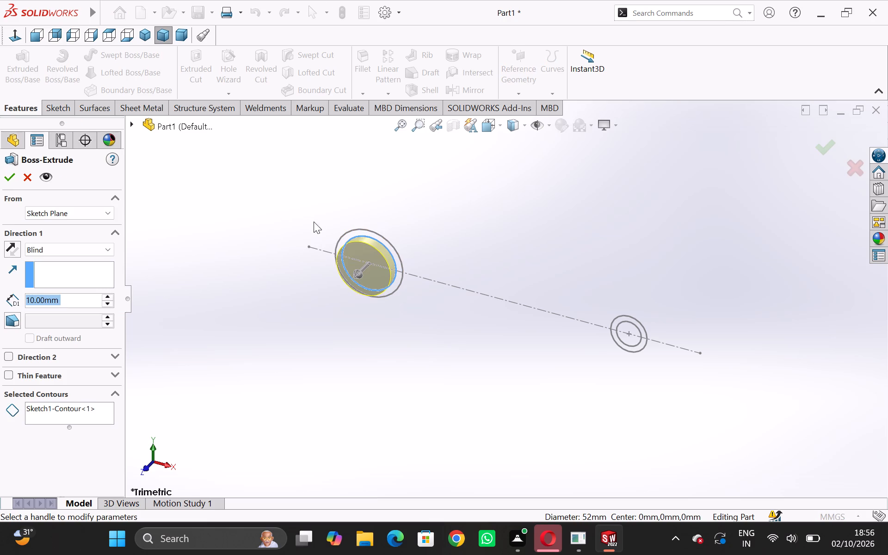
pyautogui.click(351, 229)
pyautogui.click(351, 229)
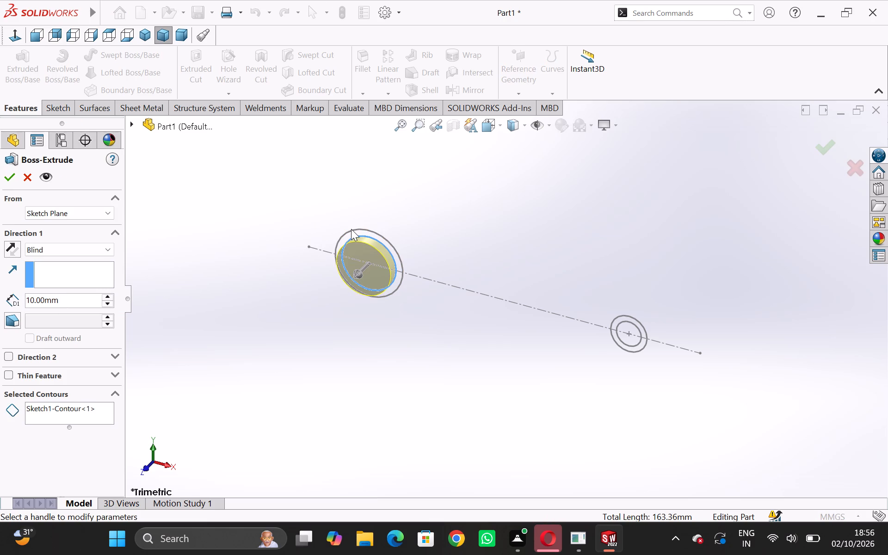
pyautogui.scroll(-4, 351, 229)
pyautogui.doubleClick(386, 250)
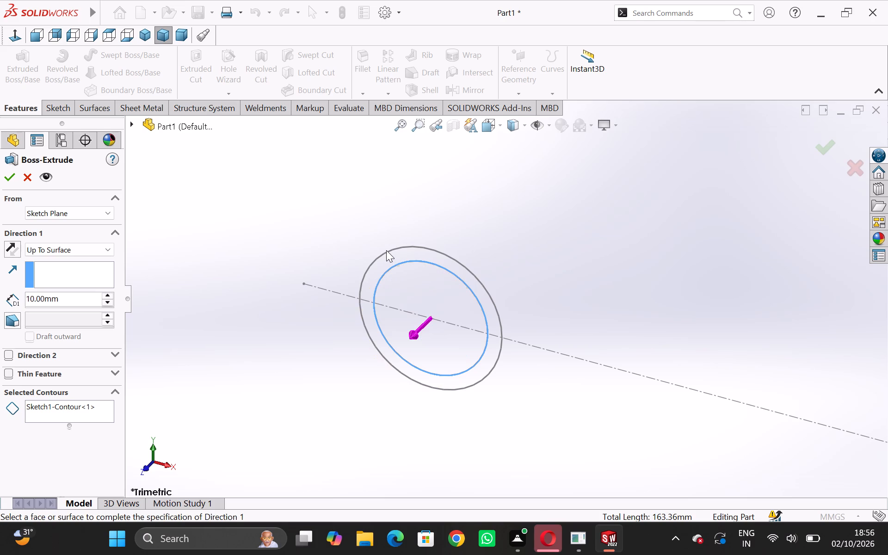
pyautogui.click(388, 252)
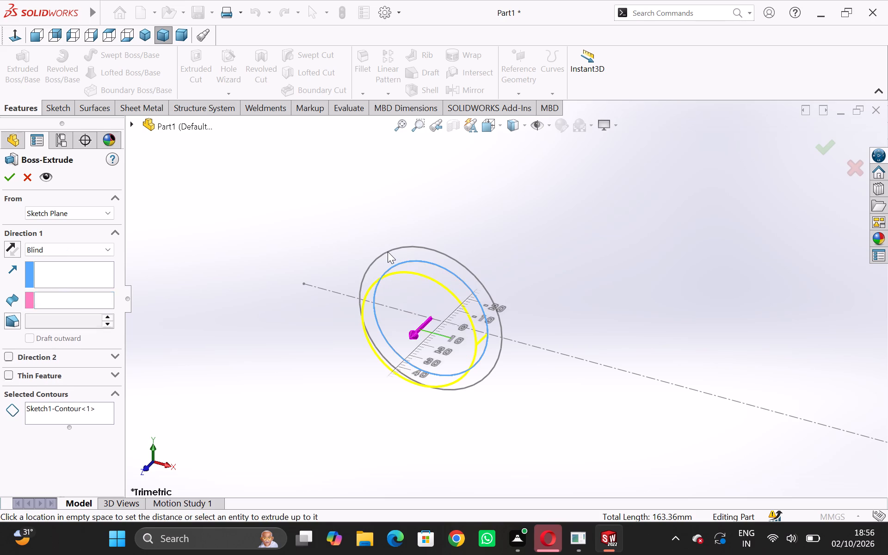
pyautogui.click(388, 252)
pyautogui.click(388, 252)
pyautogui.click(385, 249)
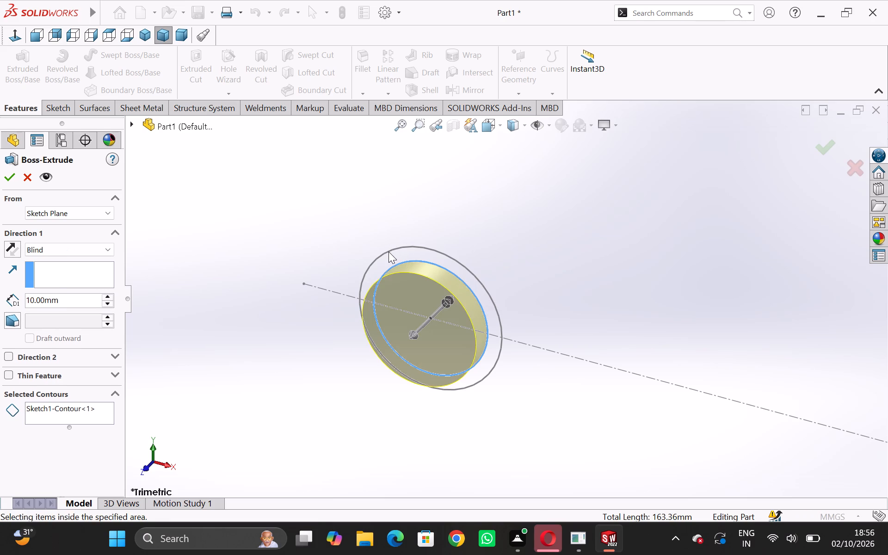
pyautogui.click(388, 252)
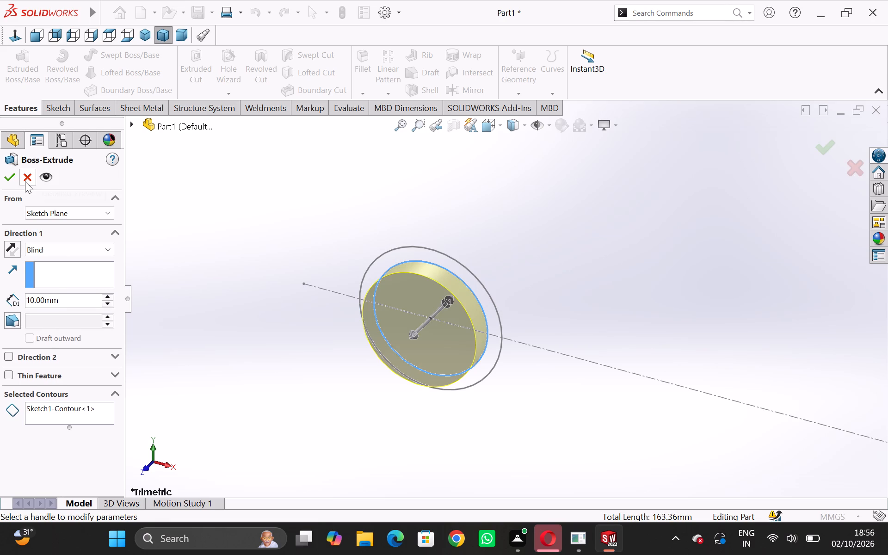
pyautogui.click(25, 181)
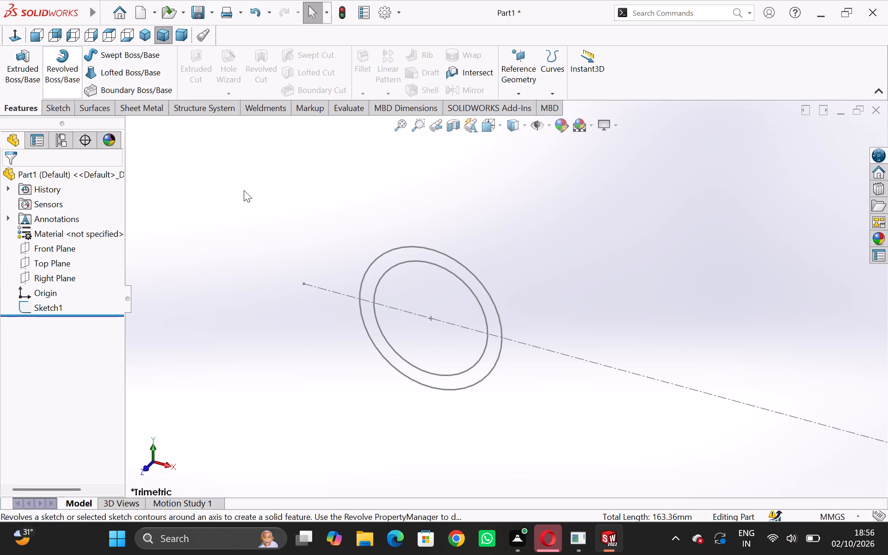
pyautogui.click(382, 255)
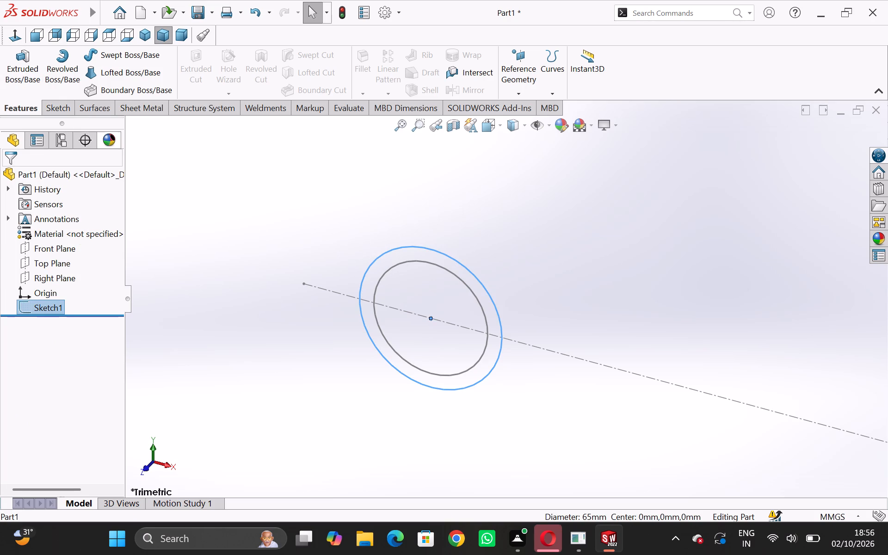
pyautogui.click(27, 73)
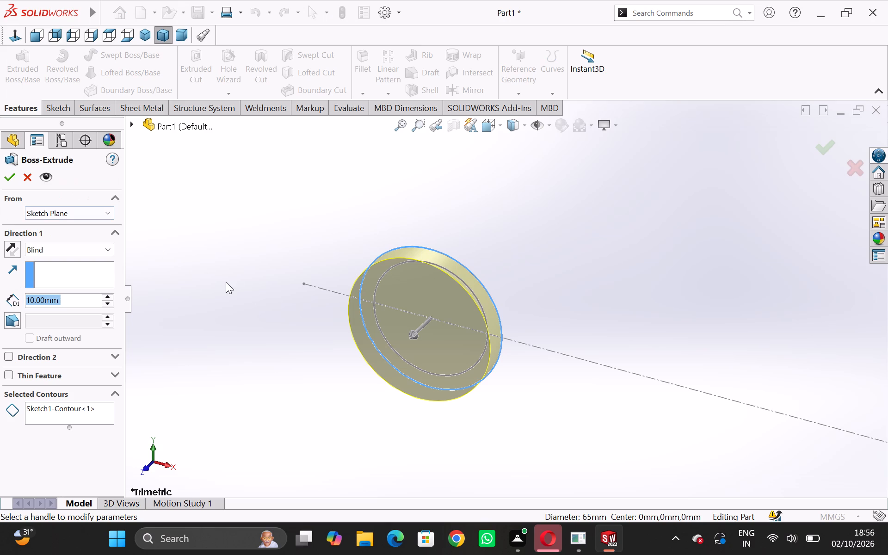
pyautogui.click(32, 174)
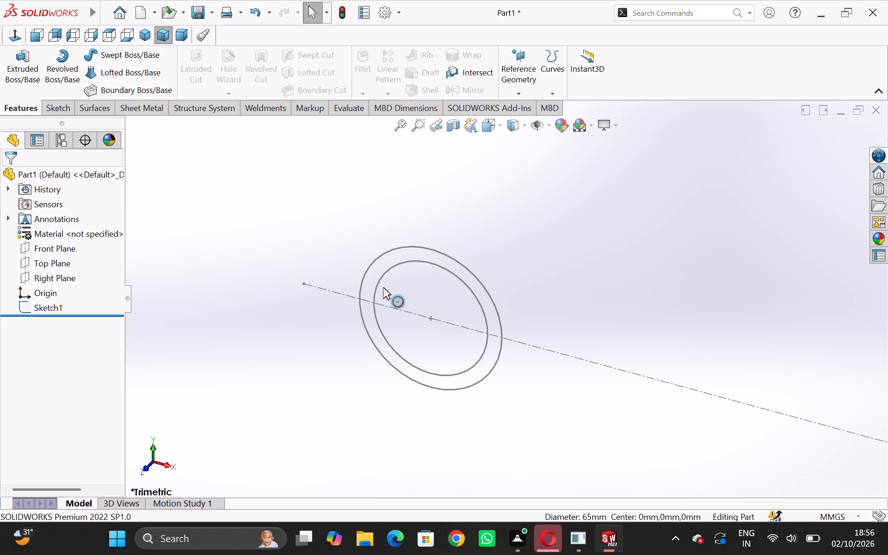
# Undo the far-end circle pair with its dimensions and relation, keeping the origin circles and centerline, and exit the sketch.
pyautogui.scroll(-2, 515, 305)
pyautogui.scroll(3, 515, 307)
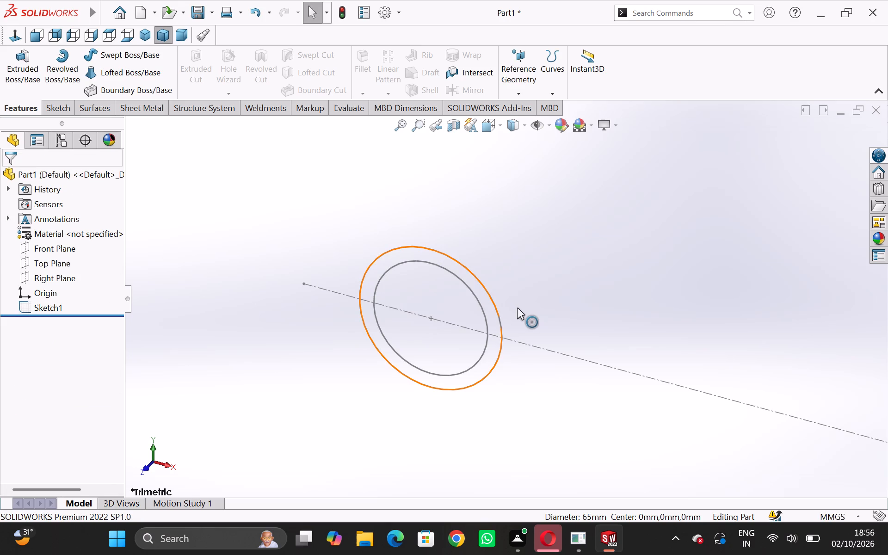
pyautogui.scroll(5, 517, 308)
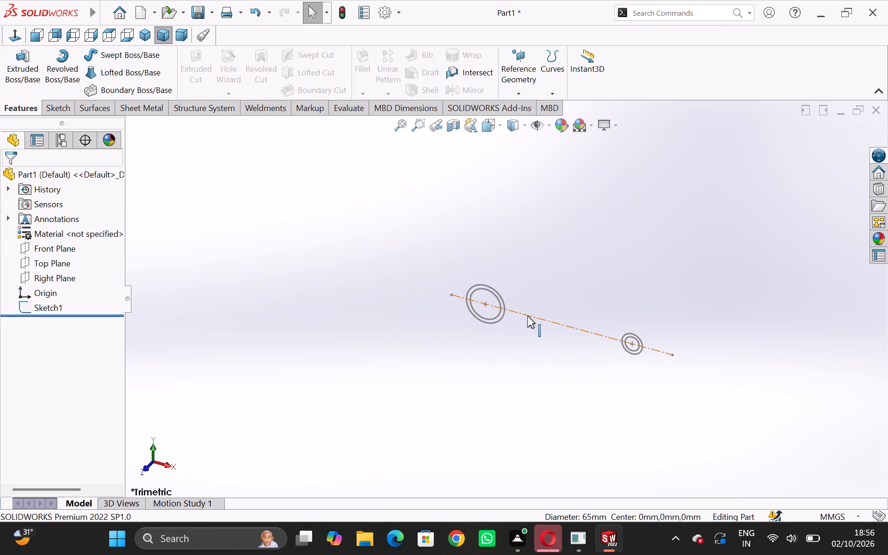
pyautogui.hotkey('ctrl', 'z')
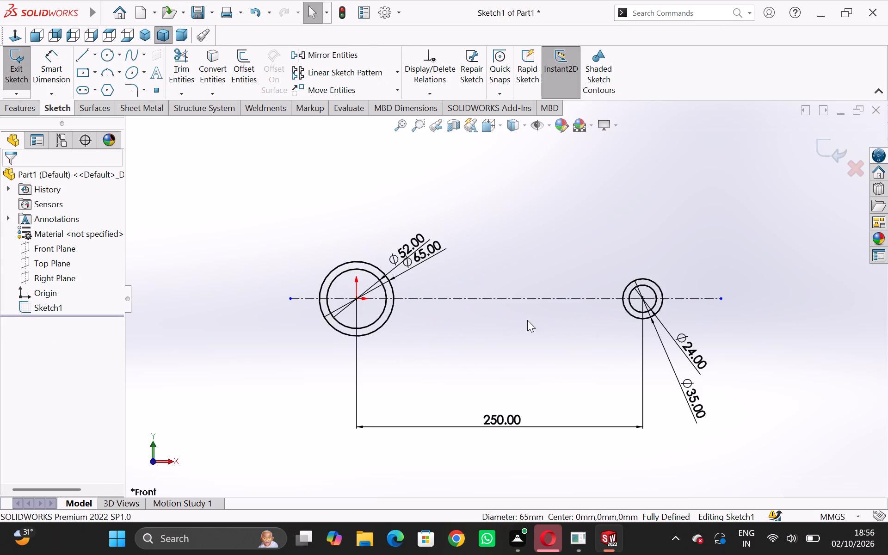
pyautogui.hotkey('ctrl', 'z')
pyautogui.hotkey('ctrl', 'z')
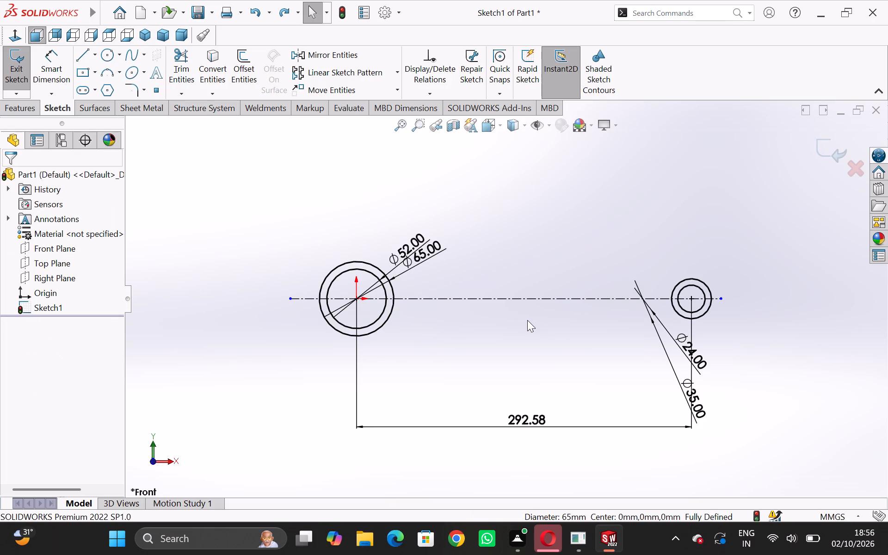
pyautogui.hotkey('ctrl', 'z')
pyautogui.hotkey('ctrl', 'z')
pyautogui.hotkey('ctrl', 'z')
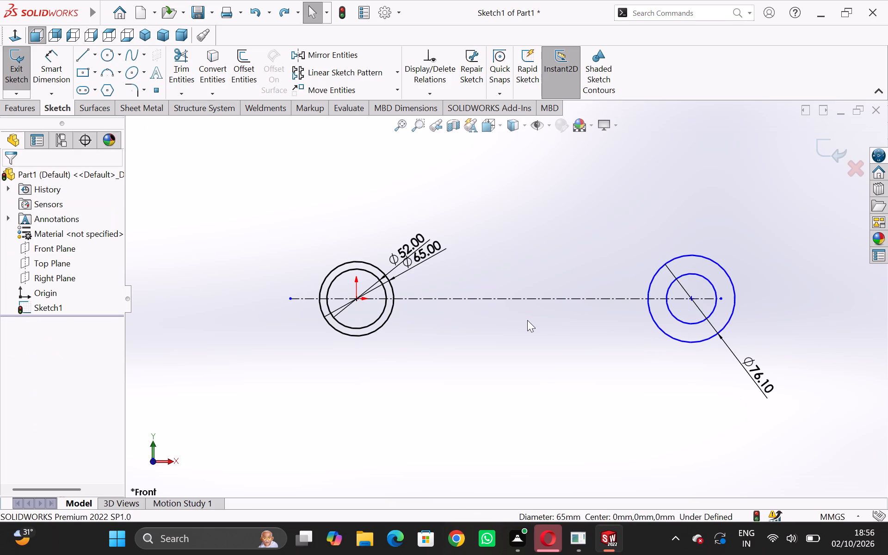
pyautogui.hotkey('ctrl', 'z')
pyautogui.hotkey('ctrl', 'z')
pyautogui.hotkey('ctrl', 'z')
pyautogui.hotkey('ctrl', 'z')
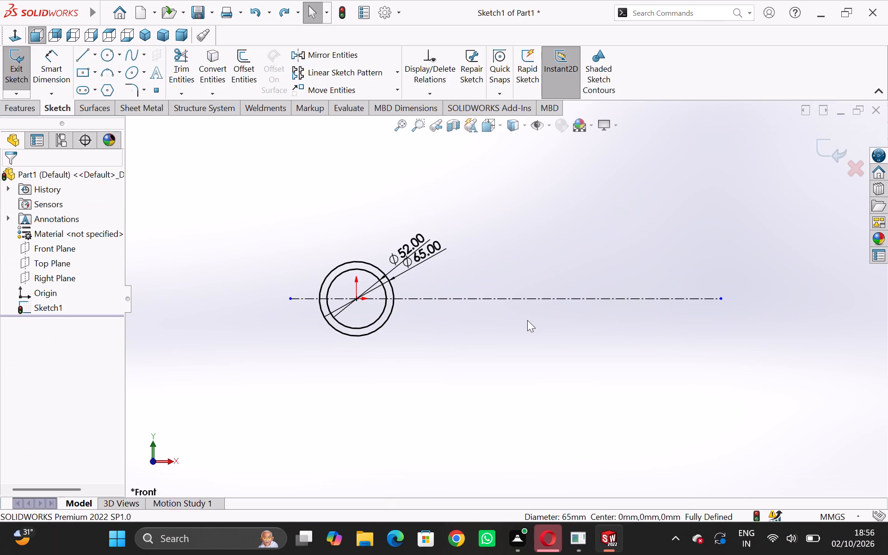
pyautogui.click(15, 72)
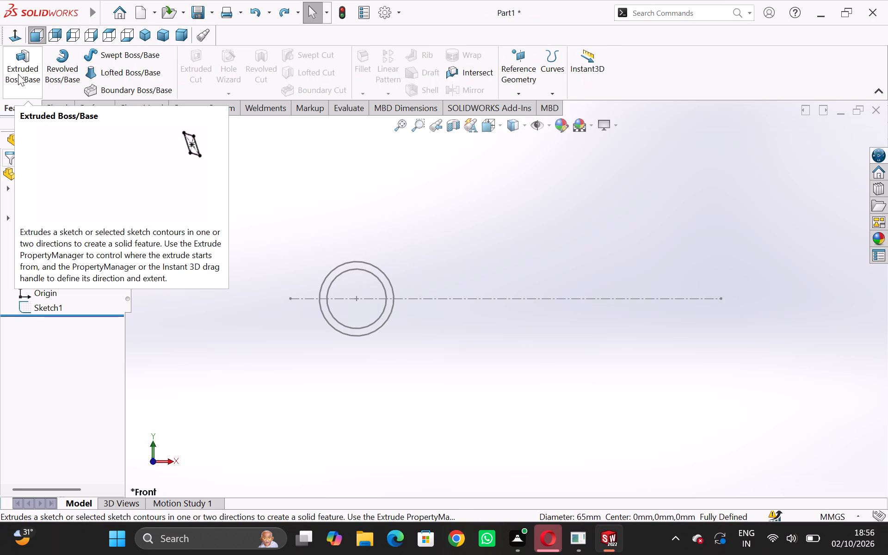
# Extrude the ring between the 52 mm and 65 mm circles at the origin by 70 mm, using the Mid Plane end condition.
pyautogui.click(19, 71)
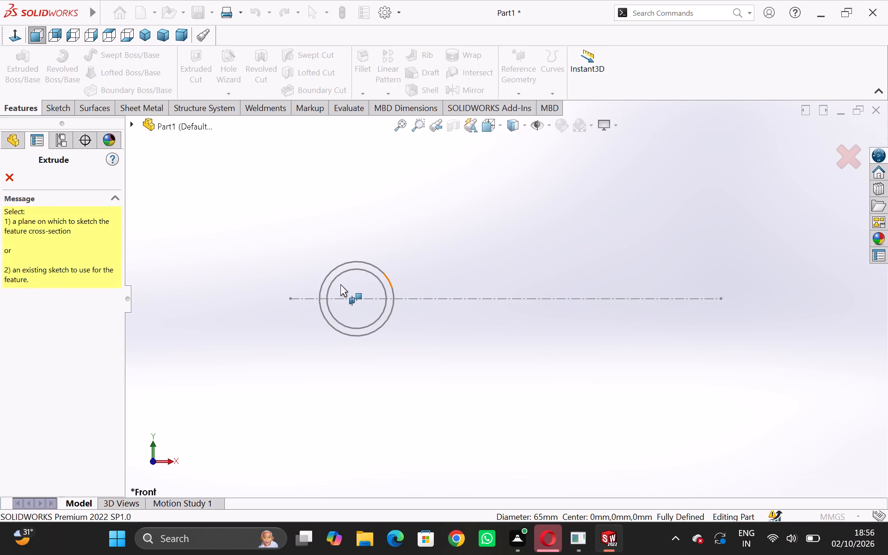
pyautogui.click(344, 277)
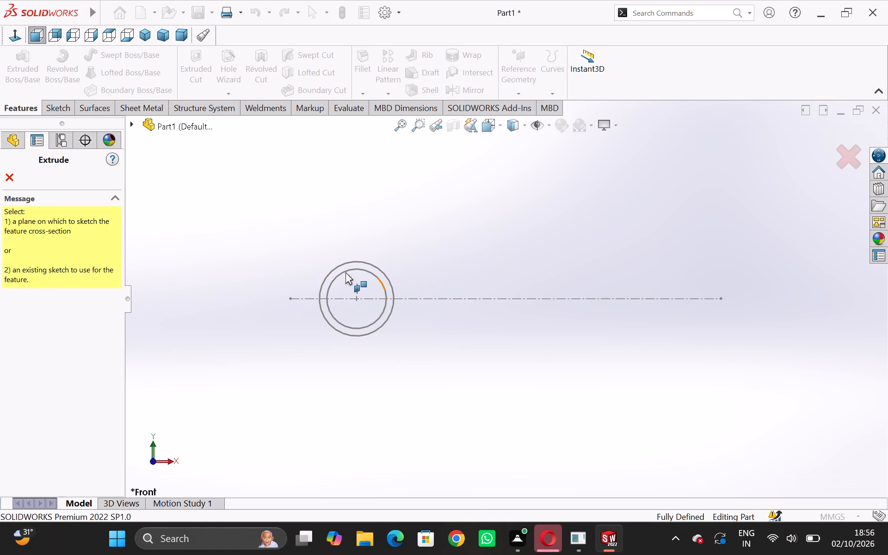
pyautogui.click(345, 272)
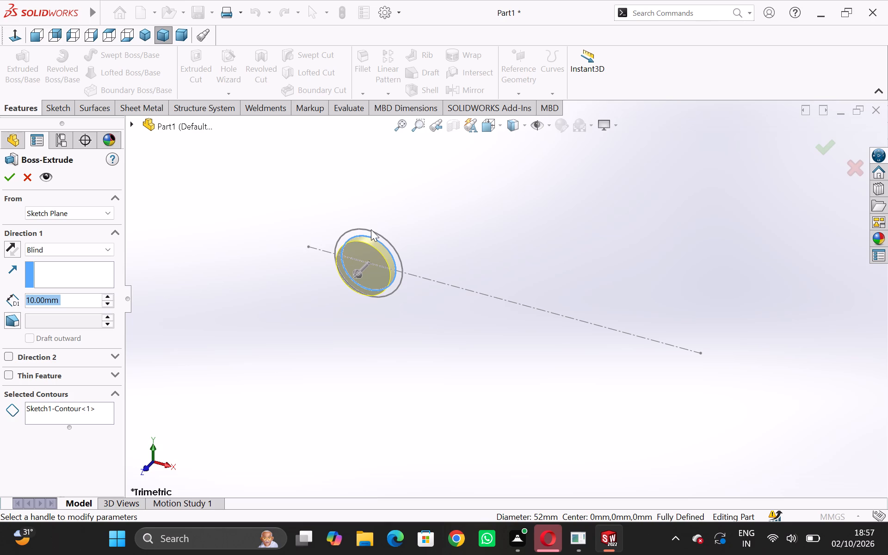
pyautogui.click(375, 232)
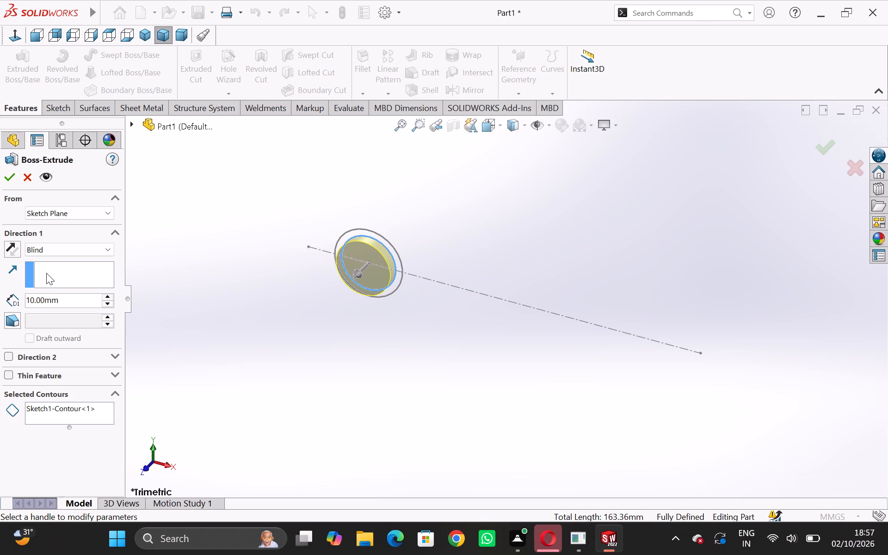
pyautogui.click(48, 419)
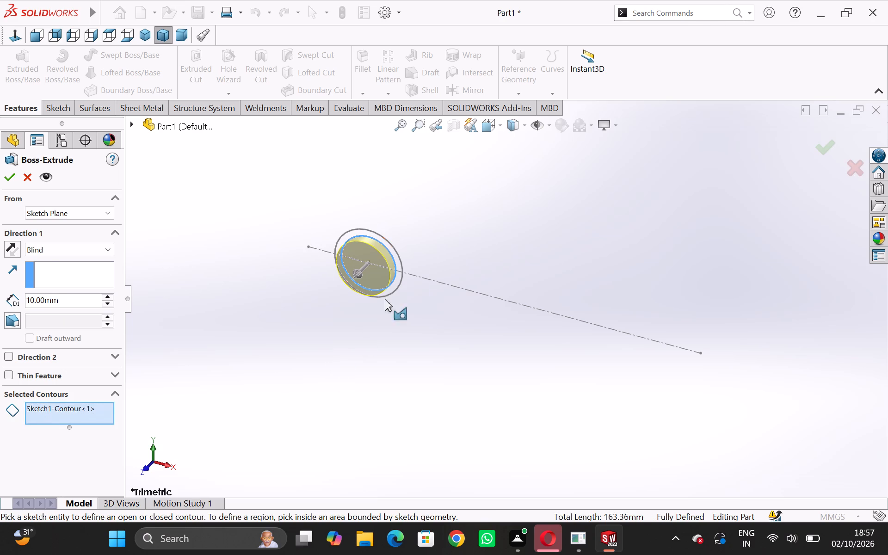
pyautogui.click(399, 257)
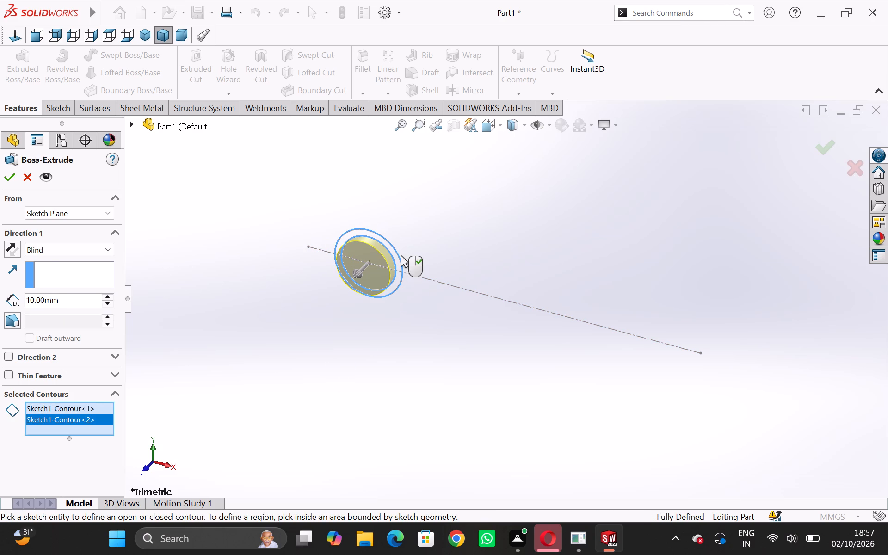
pyautogui.moveTo(349, 333); pyautogui.dragTo(387, 307, button='middle')
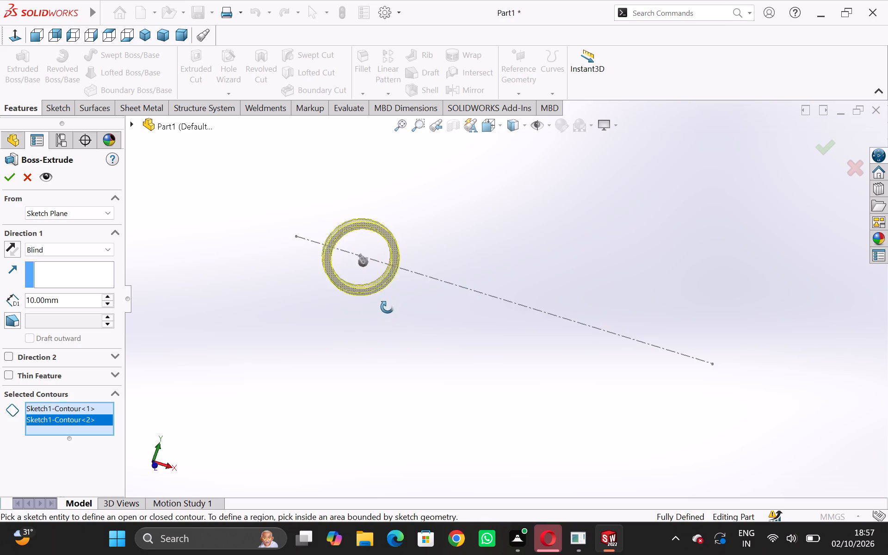
pyautogui.moveTo(387, 307); pyautogui.dragTo(373, 323, button='middle')
pyautogui.moveTo(362, 342); pyautogui.dragTo(398, 389, button='middle')
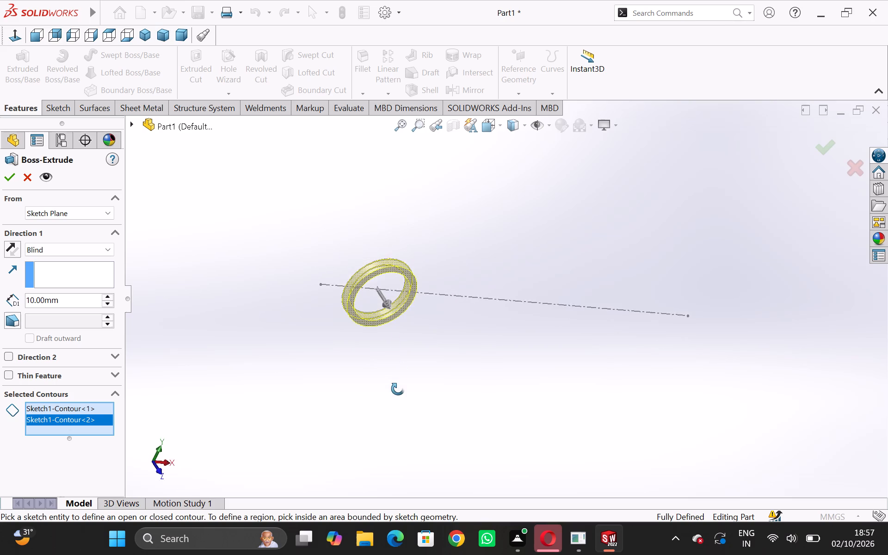
pyautogui.moveTo(398, 389); pyautogui.dragTo(387, 387, button='middle')
pyautogui.click(99, 251)
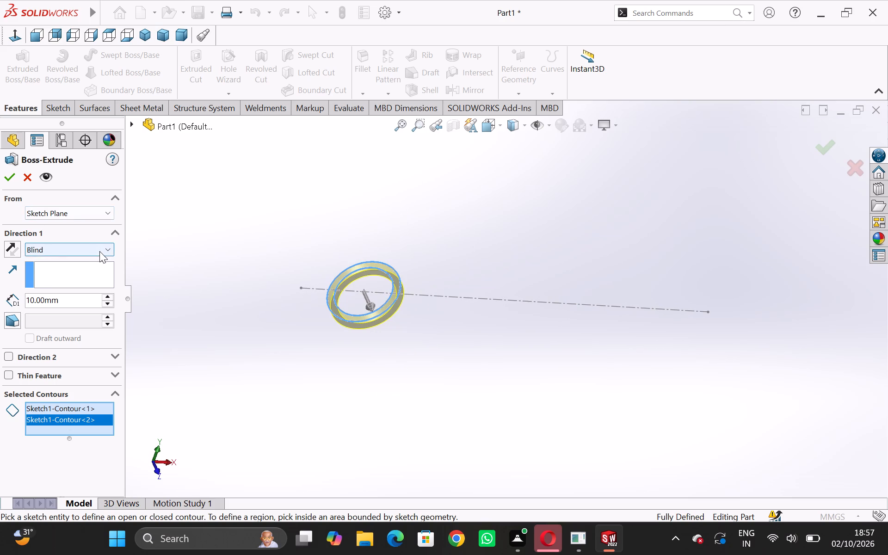
pyautogui.click(90, 308)
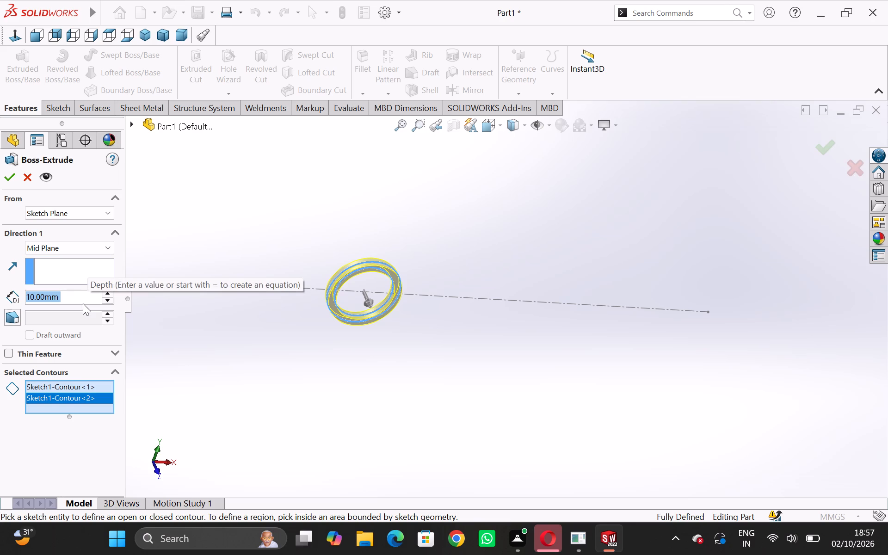
pyautogui.write('70')
pyautogui.press('Return')
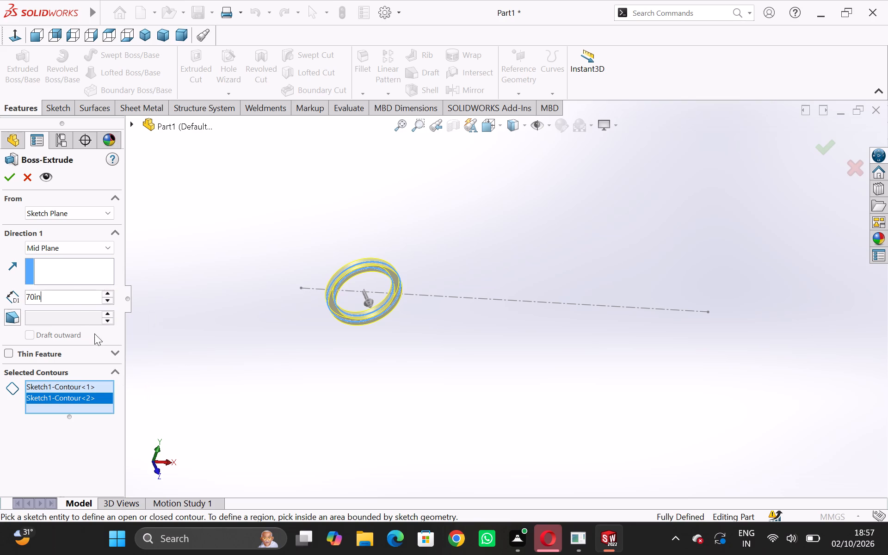
pyautogui.press('BackSpace')
pyautogui.press('BackSpace')
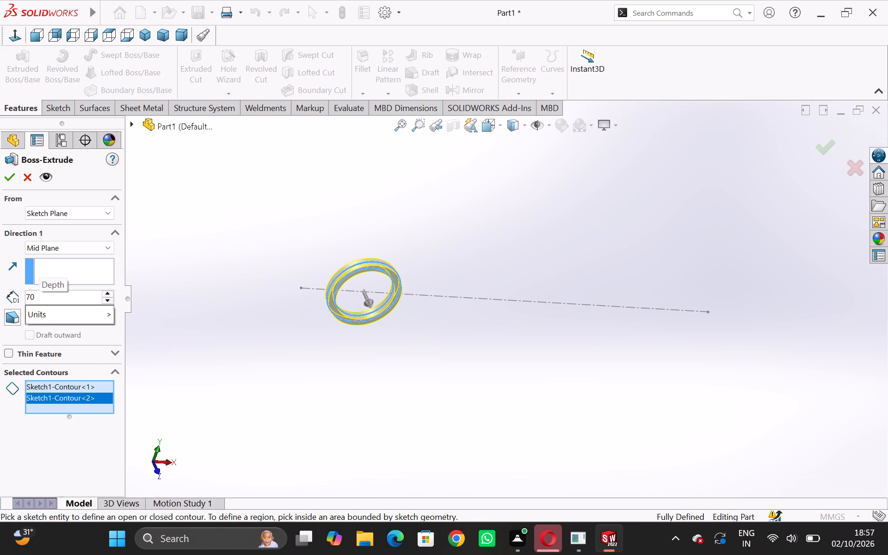
pyautogui.press('Return')
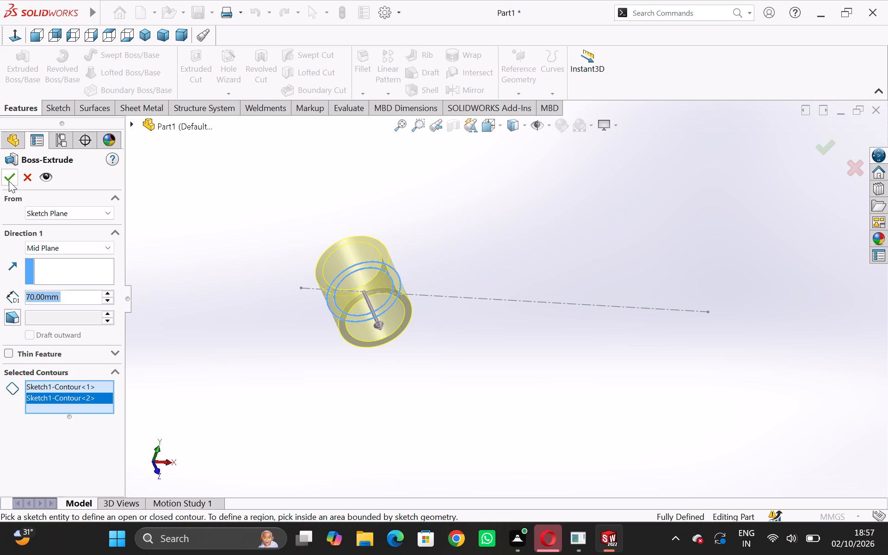
pyautogui.click(9, 181)
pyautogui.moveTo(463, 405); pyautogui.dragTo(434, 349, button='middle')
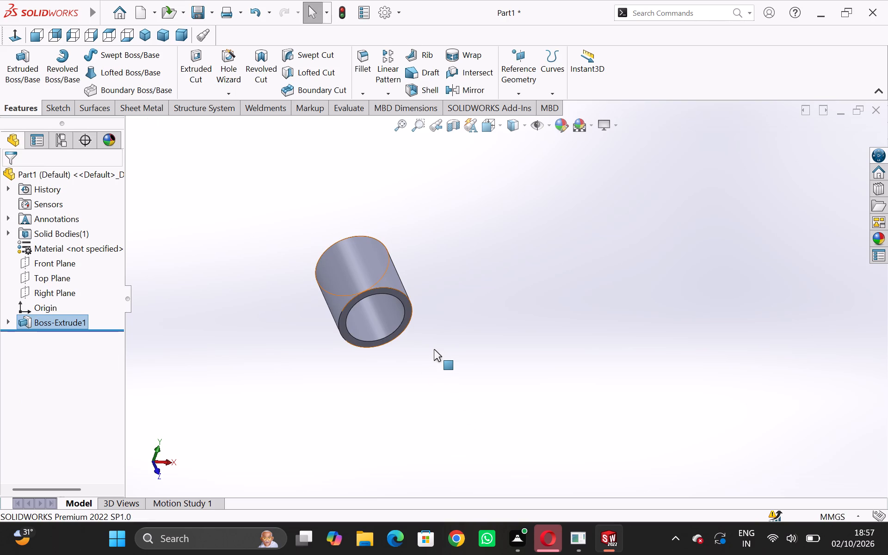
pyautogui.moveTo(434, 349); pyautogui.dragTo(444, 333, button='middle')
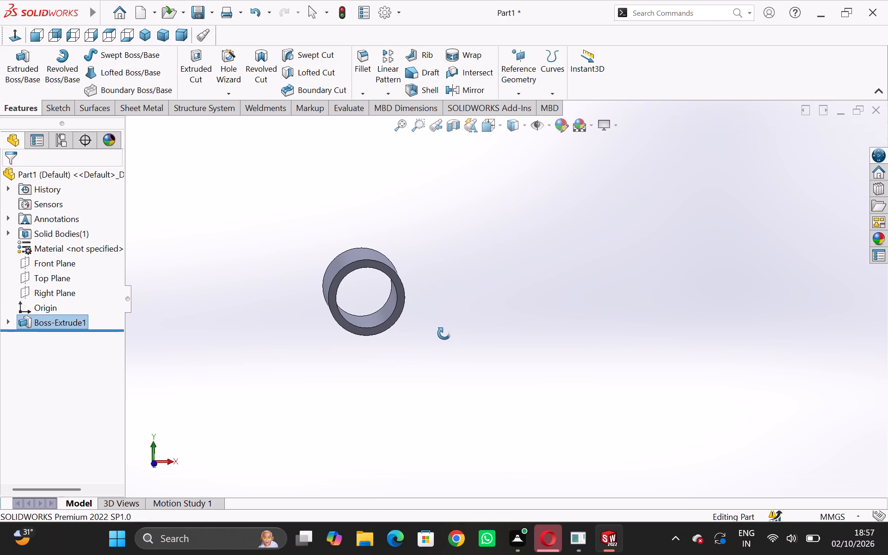
# Start a sketch on the Front Plane and draw a horizontal centerline about 237 mm long through the origin, extending mostly along positive X.
pyautogui.moveTo(444, 333); pyautogui.dragTo(442, 341, button='middle')
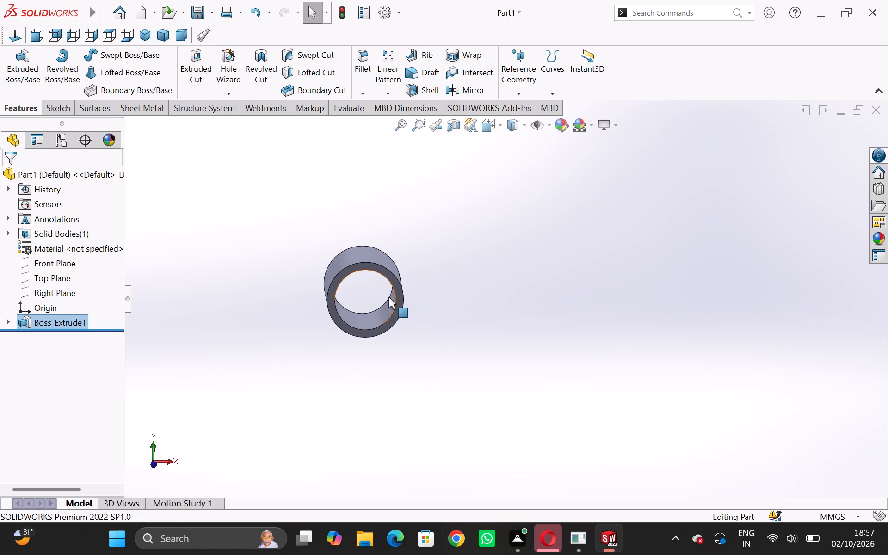
pyautogui.click(66, 263)
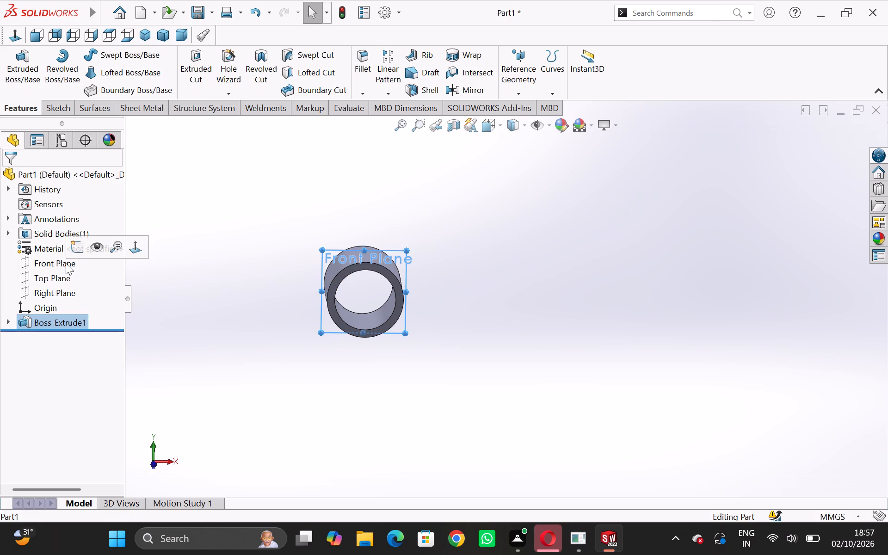
pyautogui.click(79, 243)
pyautogui.scroll(-2, 623, 381)
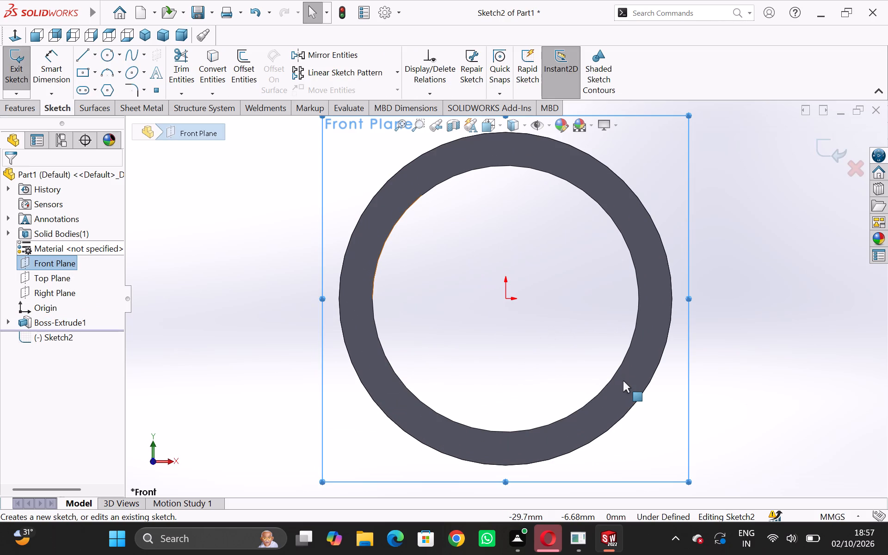
pyautogui.scroll(-1, 623, 381)
pyautogui.scroll(3, 632, 362)
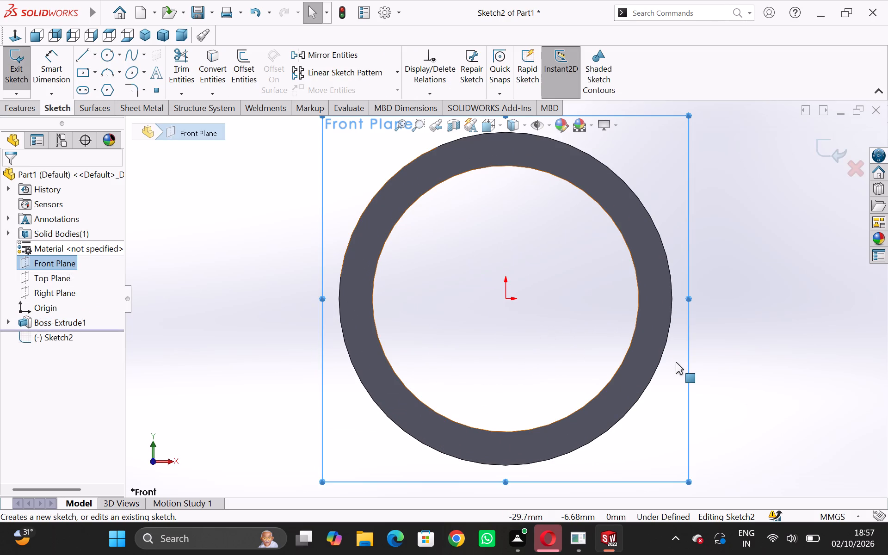
pyautogui.scroll(4, 676, 362)
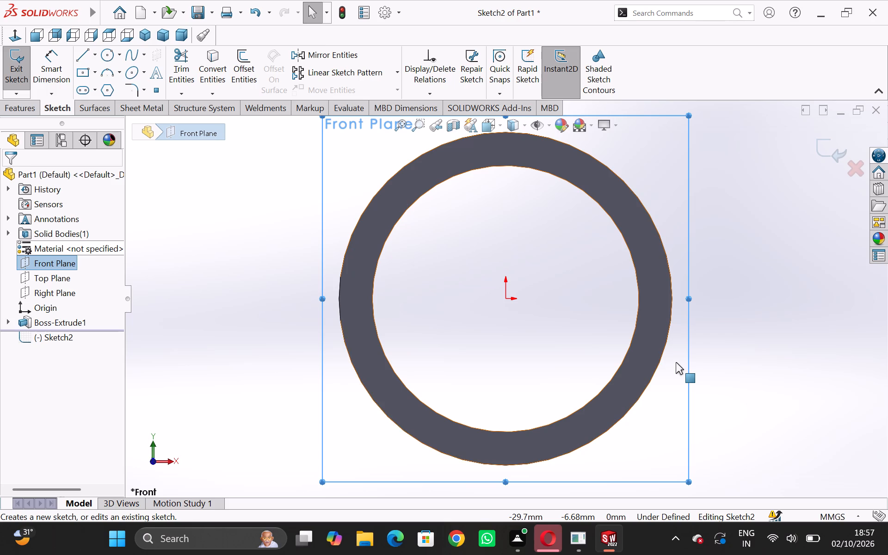
pyautogui.scroll(3, 697, 378)
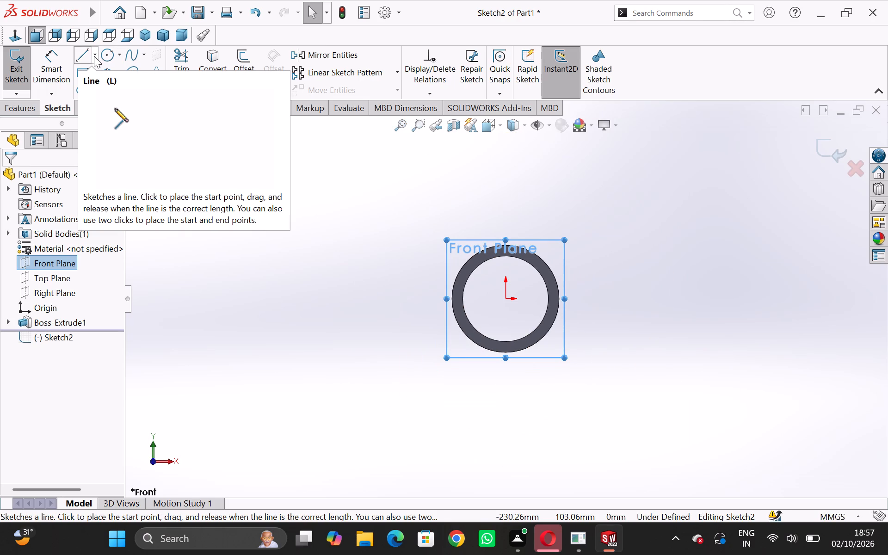
pyautogui.click(94, 56)
pyautogui.click(102, 91)
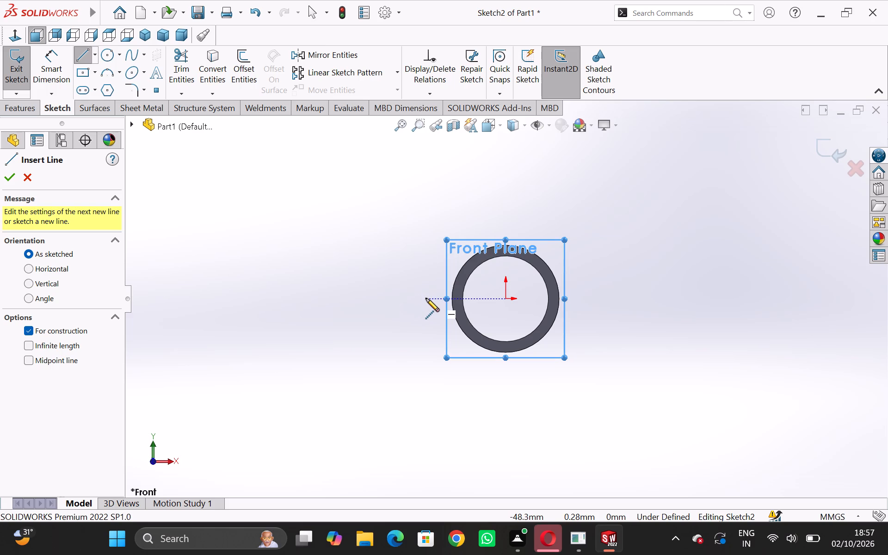
pyautogui.click(426, 298)
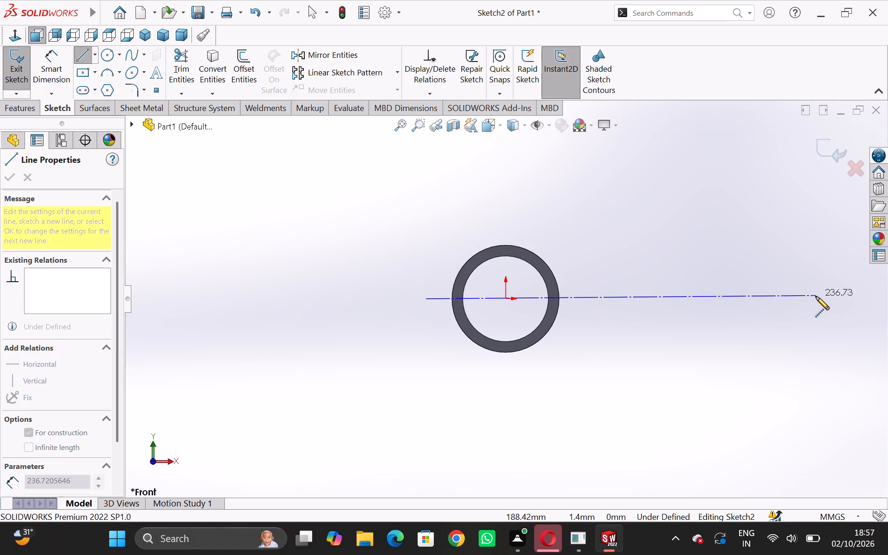
pyautogui.click(816, 296)
pyautogui.press('Escape')
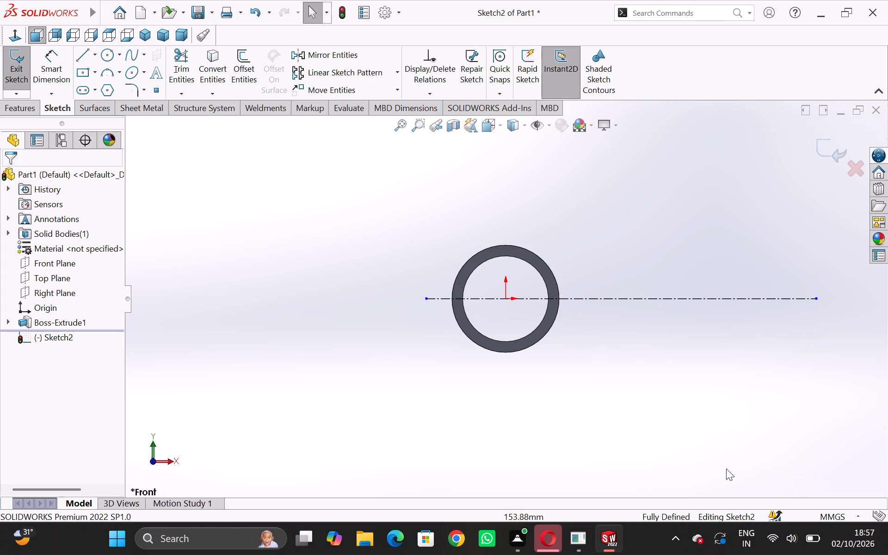
# Sketch two concentric circles centered on the centerline about 171 mm from the origin, with radii of about 27.6 mm and 13.8 mm.
pyautogui.click(110, 55)
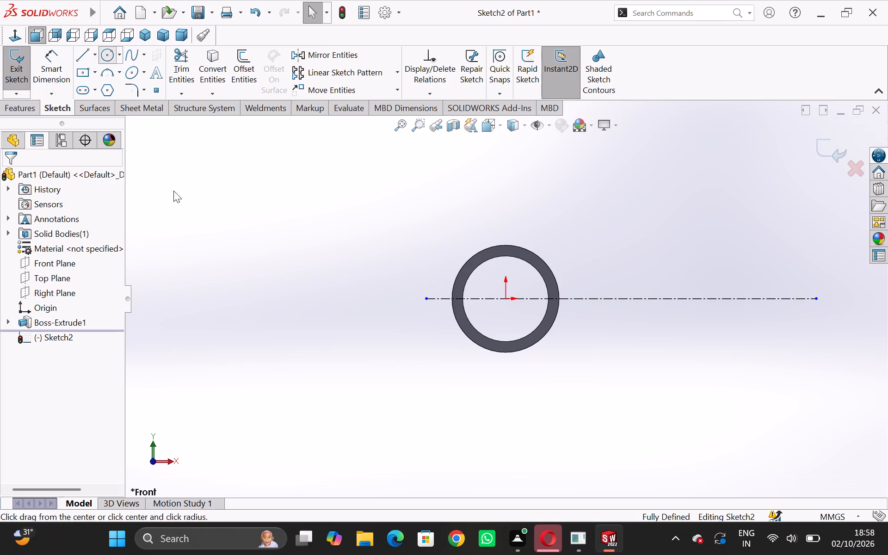
pyautogui.click(787, 299)
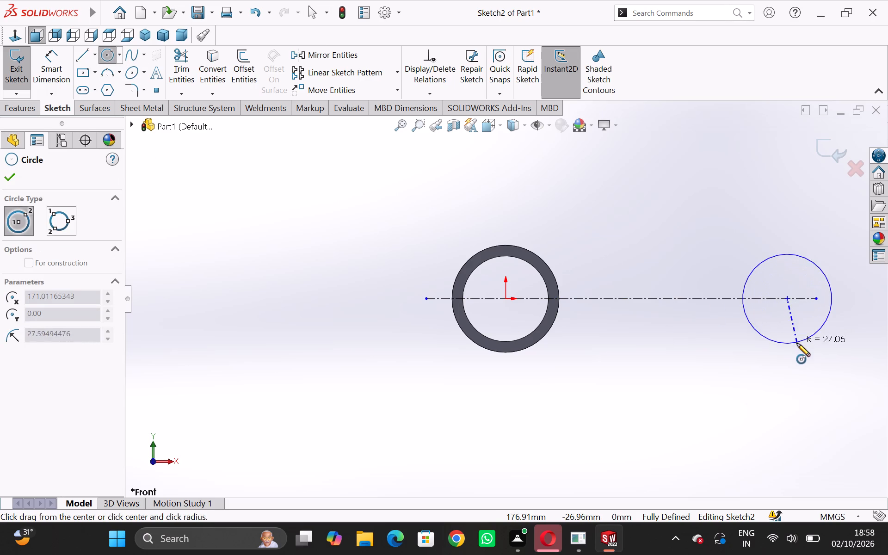
pyautogui.click(797, 343)
pyautogui.click(786, 299)
pyautogui.click(790, 321)
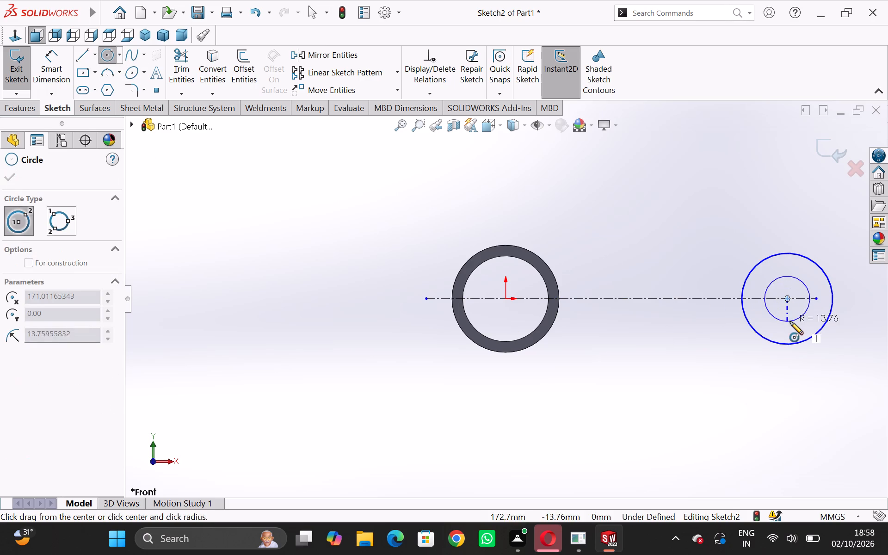
pyautogui.press('Escape')
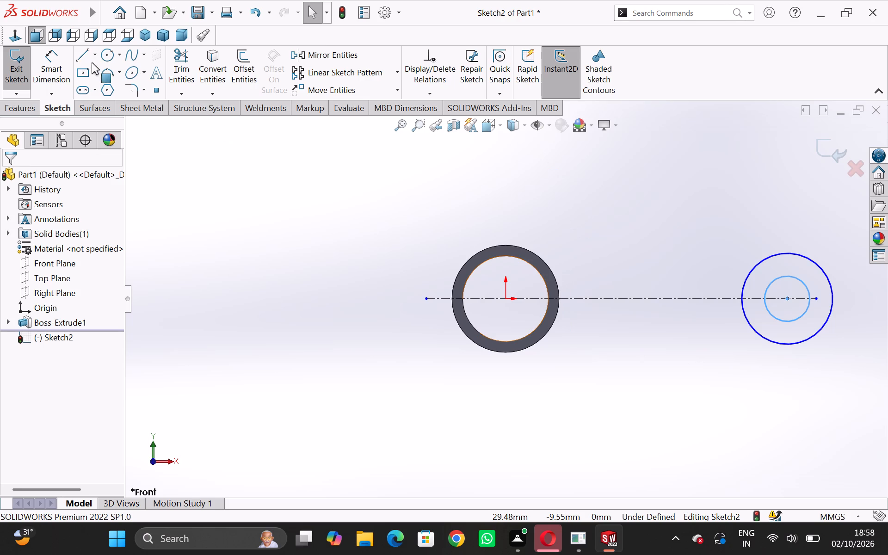
# Dimension the outer circle's diameter to 35 mm and the inner circle's diameter to 24 mm.
pyautogui.click(33, 81)
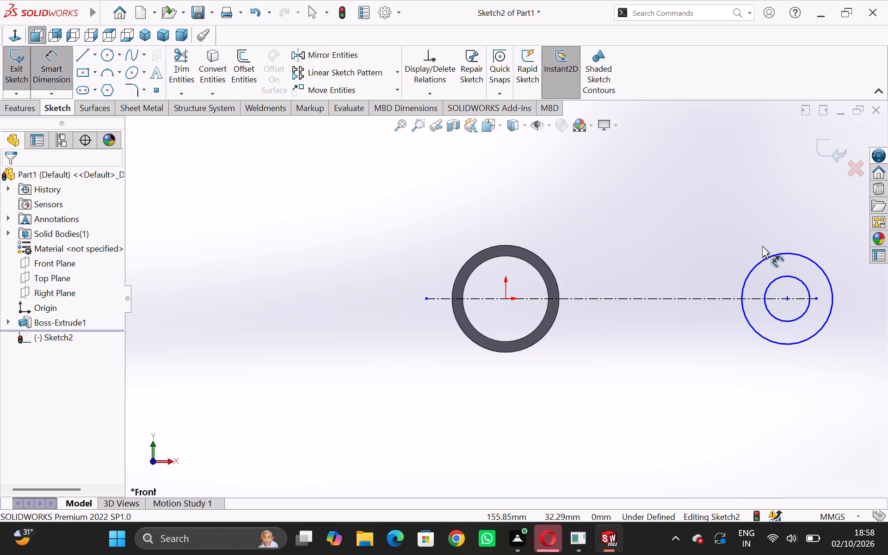
pyautogui.click(765, 257)
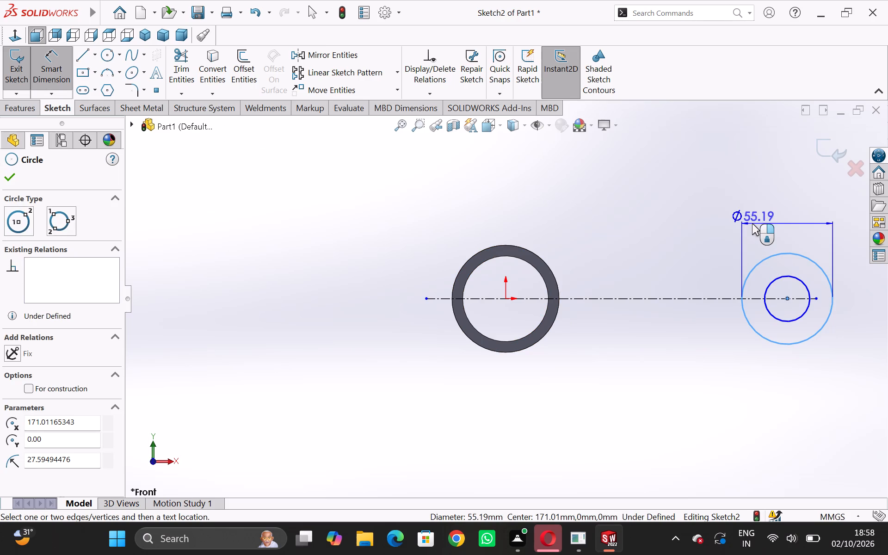
pyautogui.click(749, 197)
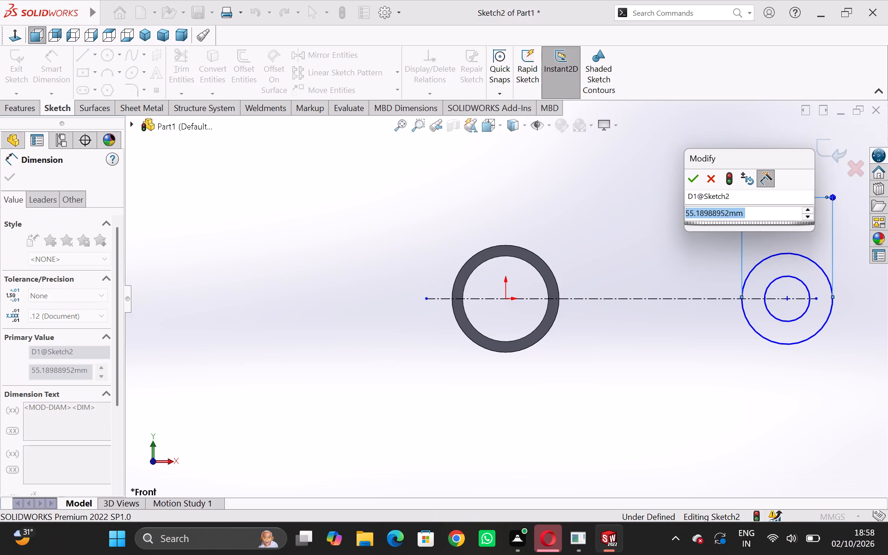
pyautogui.write('35')
pyautogui.press('Return')
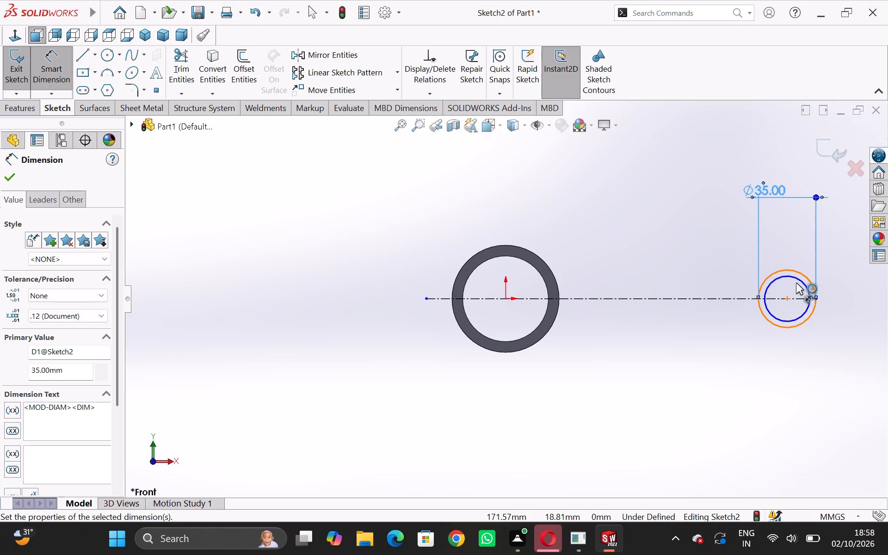
pyautogui.click(801, 280)
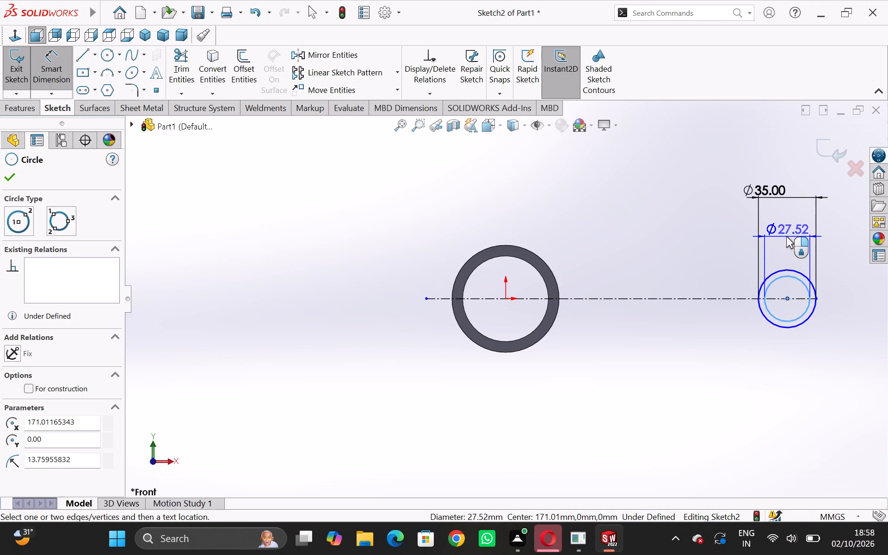
pyautogui.click(801, 233)
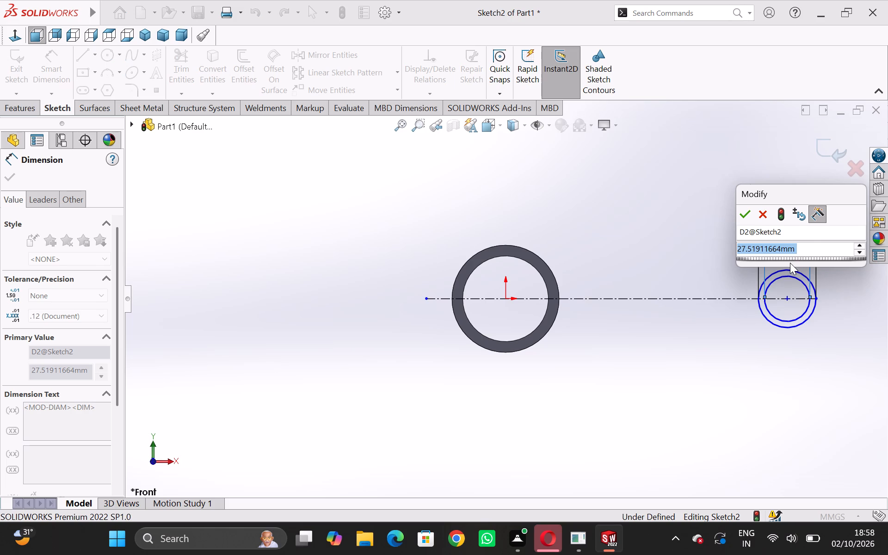
pyautogui.write('24')
pyautogui.press('Return')
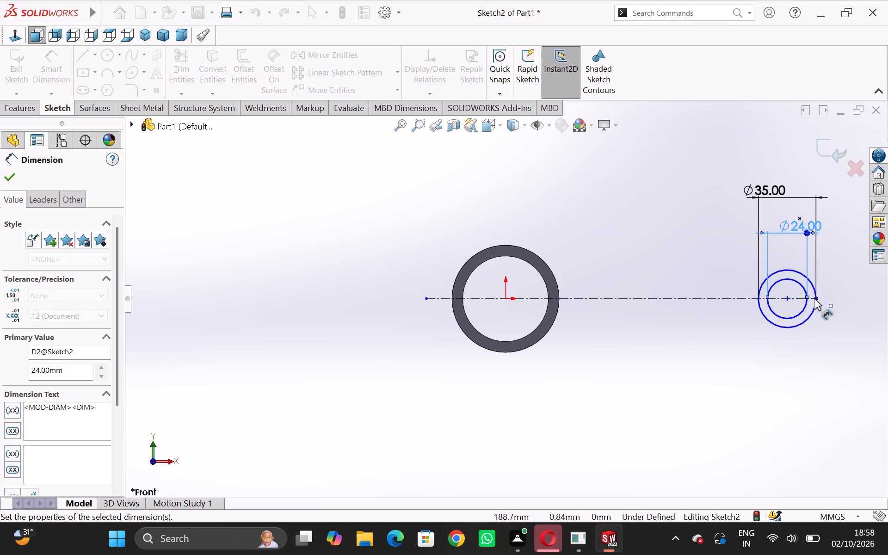
# Dimension the horizontal distance from the origin to the small-end circles' center to 250 mm.
pyautogui.click(788, 300)
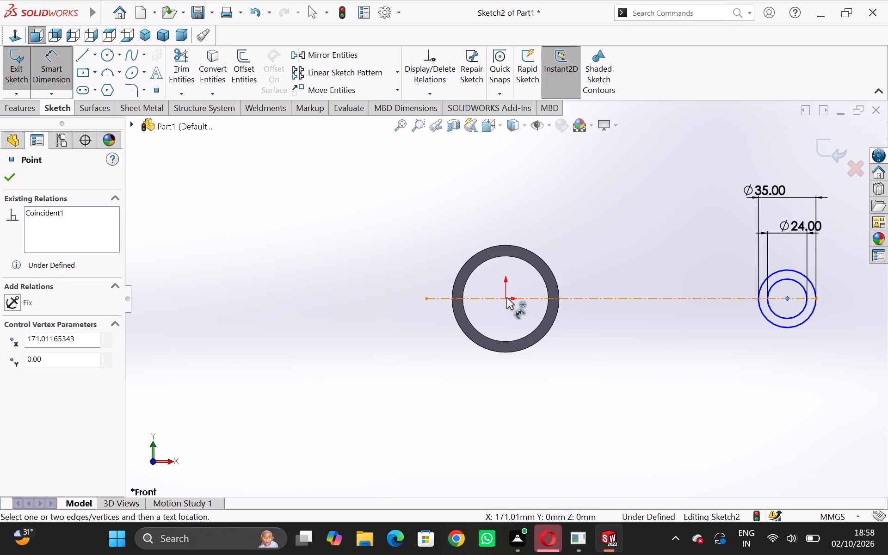
pyautogui.click(506, 297)
pyautogui.click(627, 380)
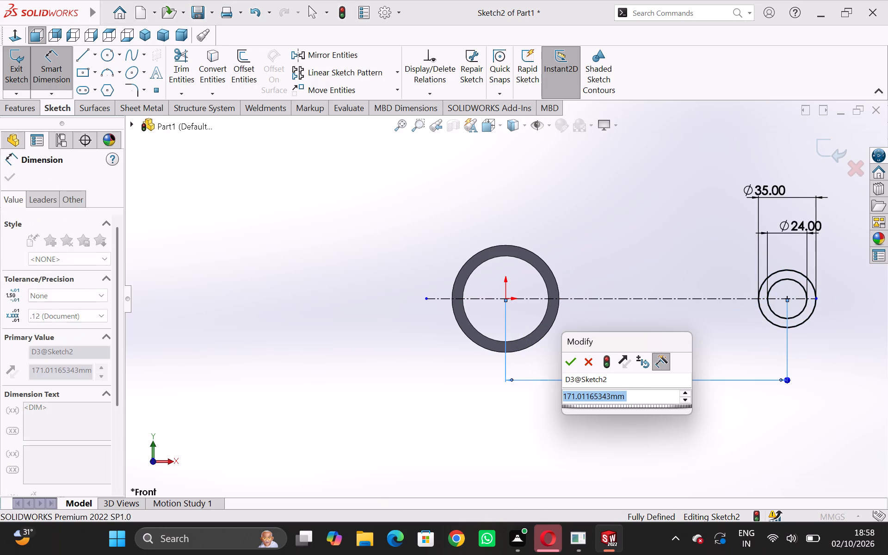
pyautogui.write('250')
pyautogui.press('Return')
pyautogui.scroll(-4, 735, 351)
pyautogui.scroll(5, 743, 347)
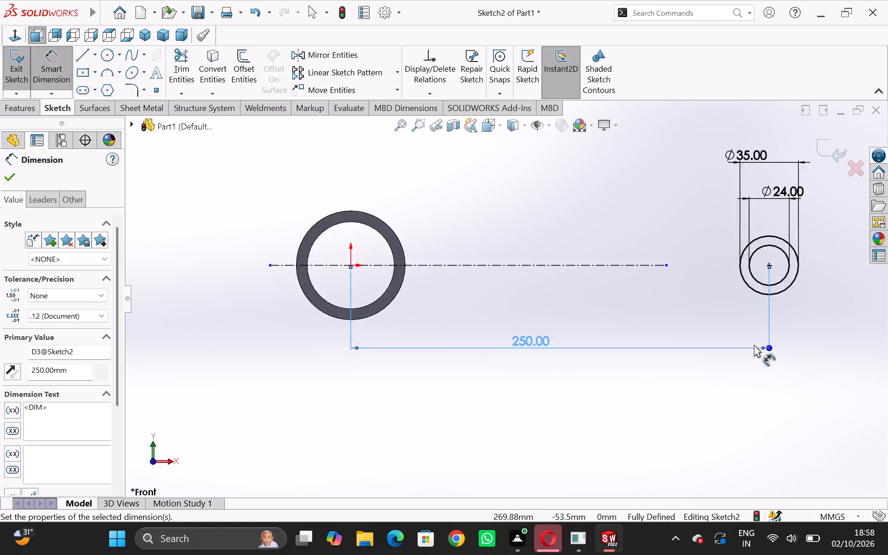
pyautogui.scroll(1, 754, 345)
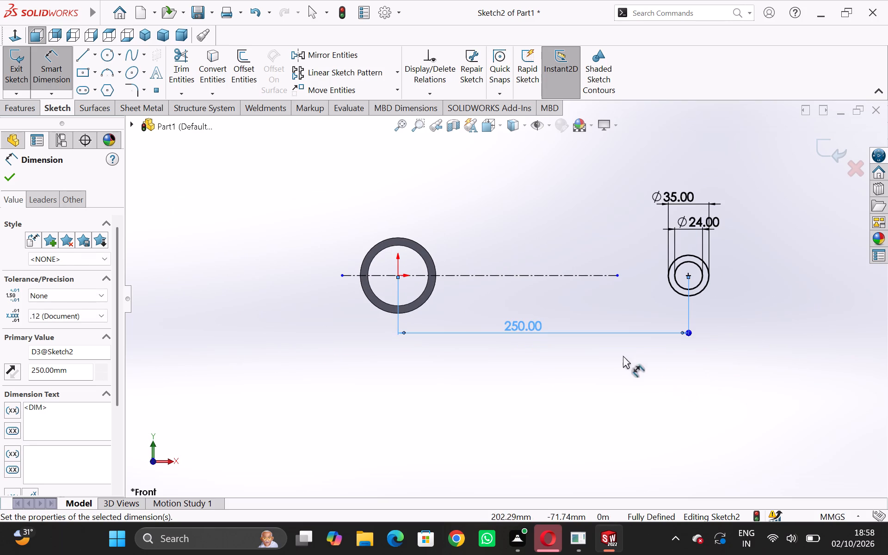
pyautogui.press('Escape')
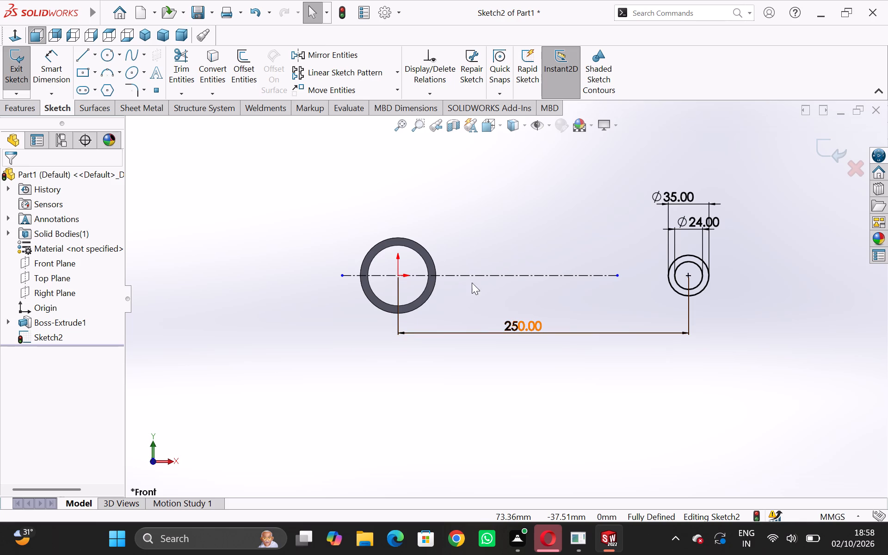
# Extend the centerline's far end past the small-end circles to about 307 mm from the origin.
pyautogui.moveTo(617, 274); pyautogui.dragTo(738, 276)
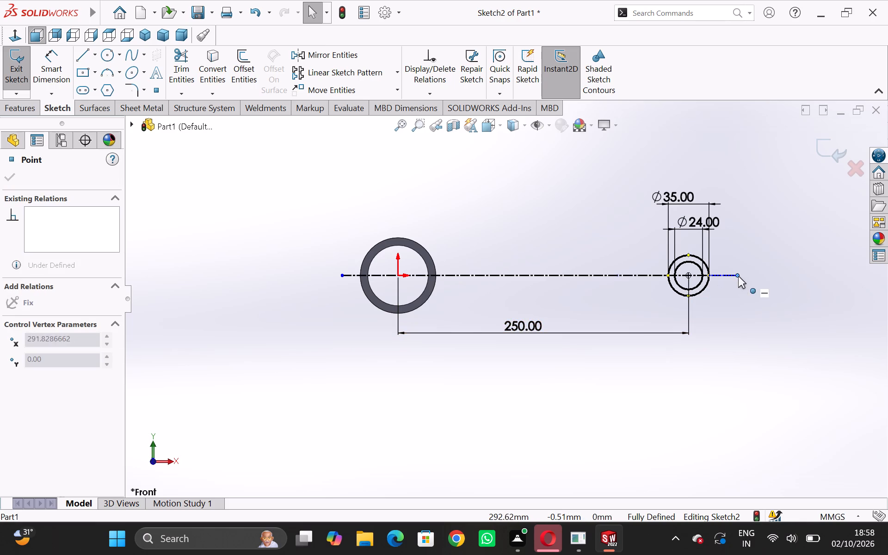
pyautogui.moveTo(738, 276); pyautogui.dragTo(755, 276)
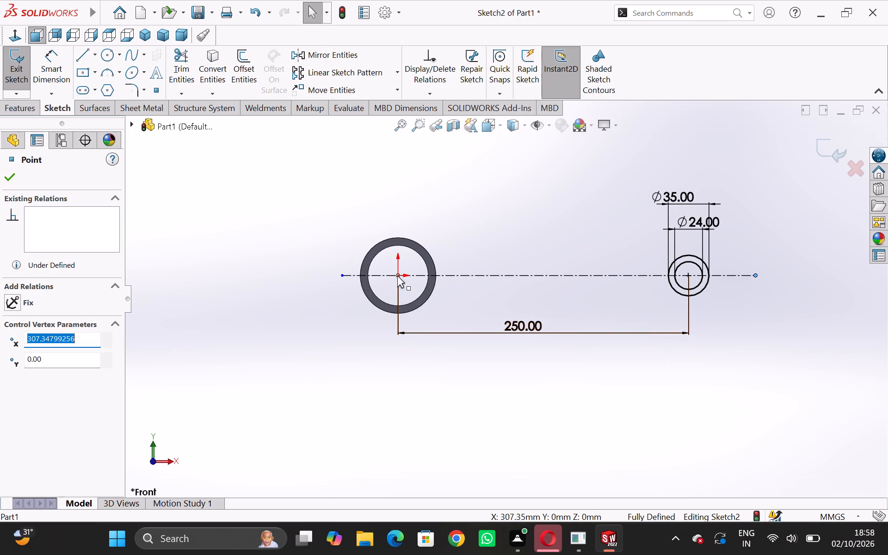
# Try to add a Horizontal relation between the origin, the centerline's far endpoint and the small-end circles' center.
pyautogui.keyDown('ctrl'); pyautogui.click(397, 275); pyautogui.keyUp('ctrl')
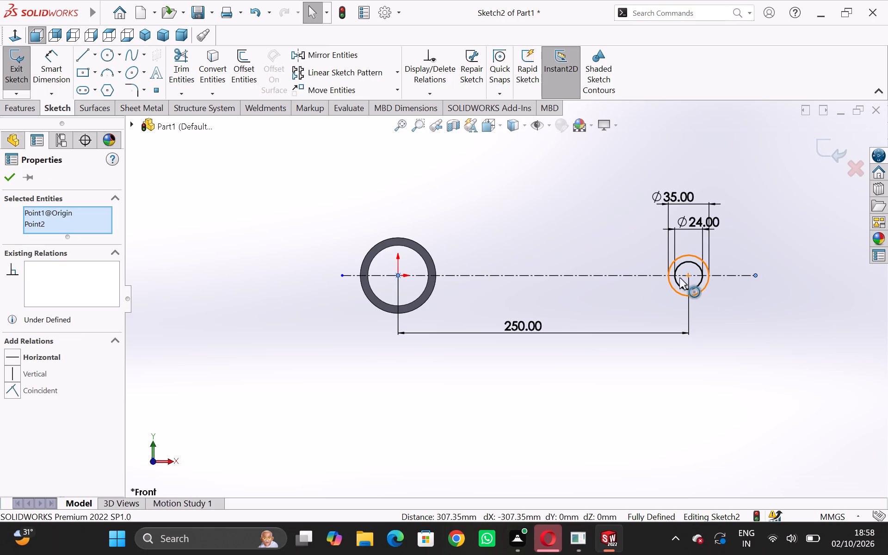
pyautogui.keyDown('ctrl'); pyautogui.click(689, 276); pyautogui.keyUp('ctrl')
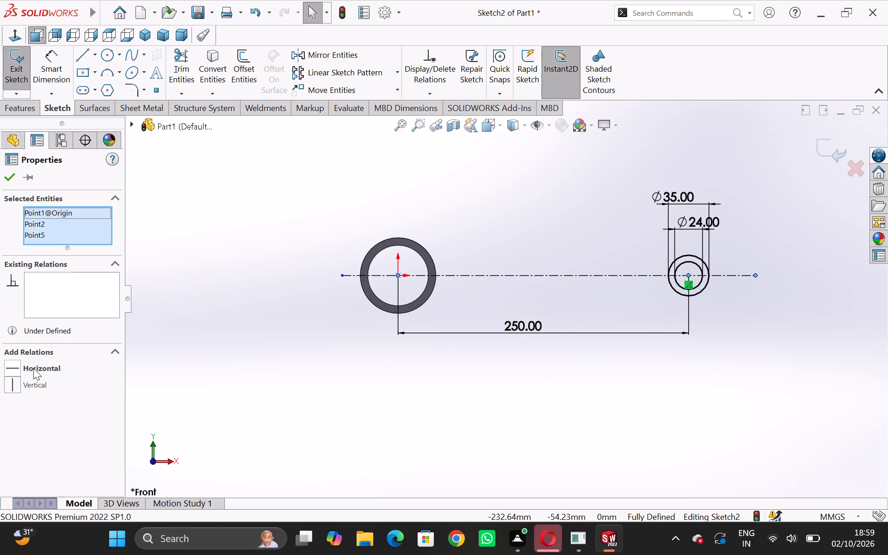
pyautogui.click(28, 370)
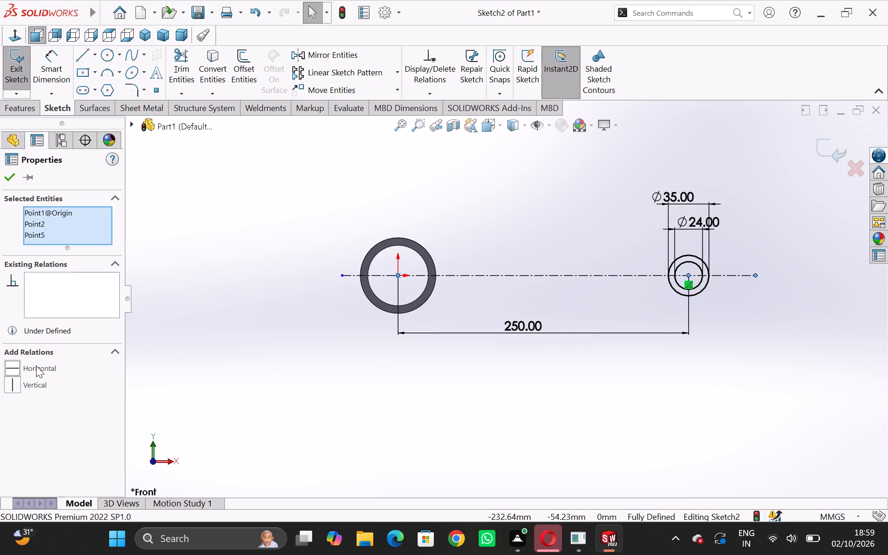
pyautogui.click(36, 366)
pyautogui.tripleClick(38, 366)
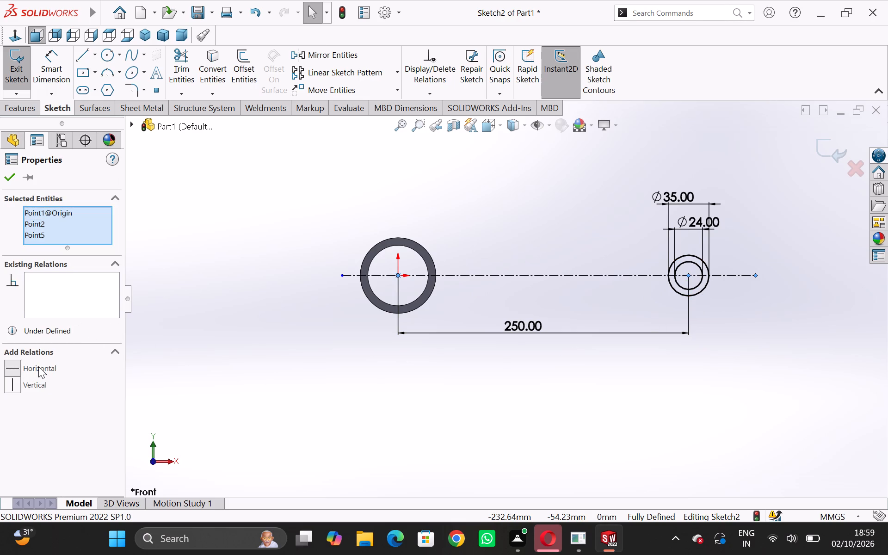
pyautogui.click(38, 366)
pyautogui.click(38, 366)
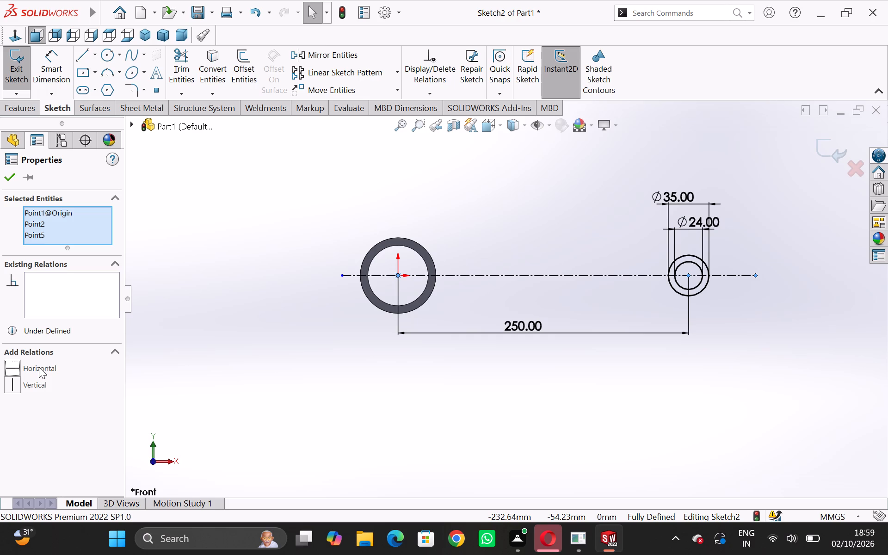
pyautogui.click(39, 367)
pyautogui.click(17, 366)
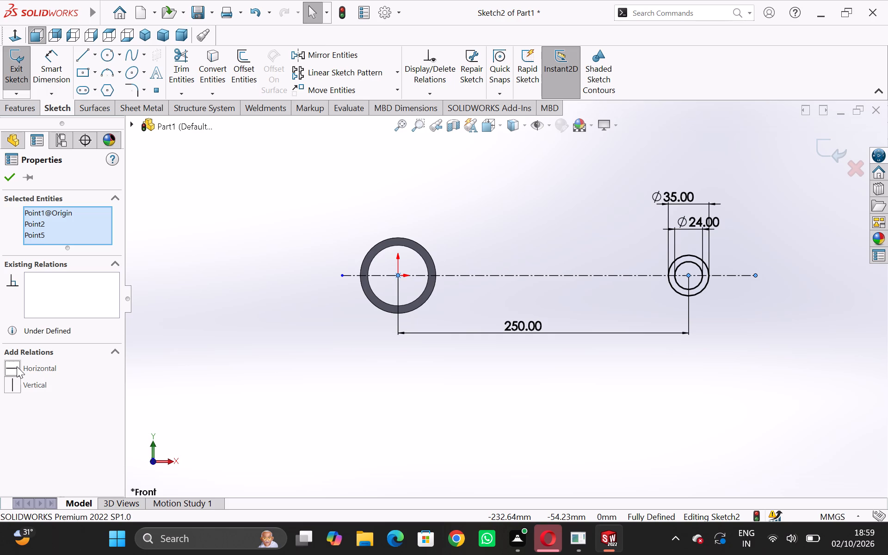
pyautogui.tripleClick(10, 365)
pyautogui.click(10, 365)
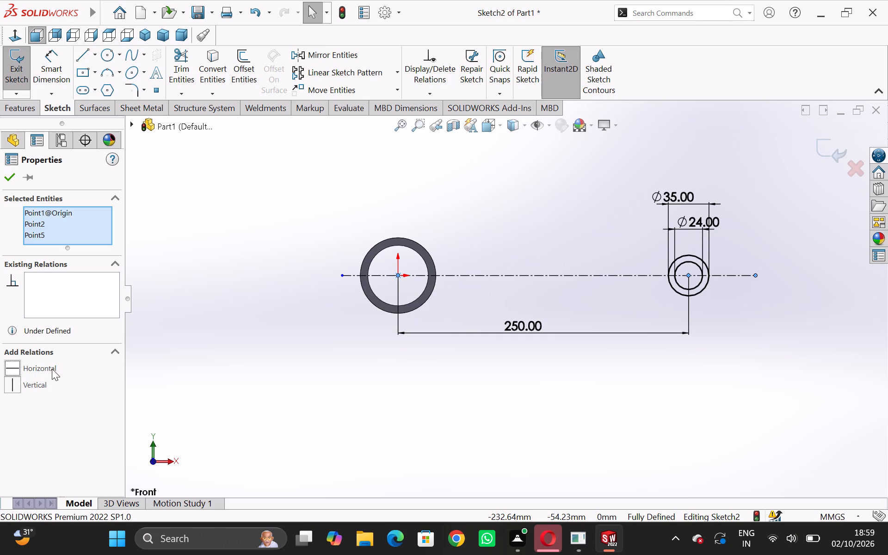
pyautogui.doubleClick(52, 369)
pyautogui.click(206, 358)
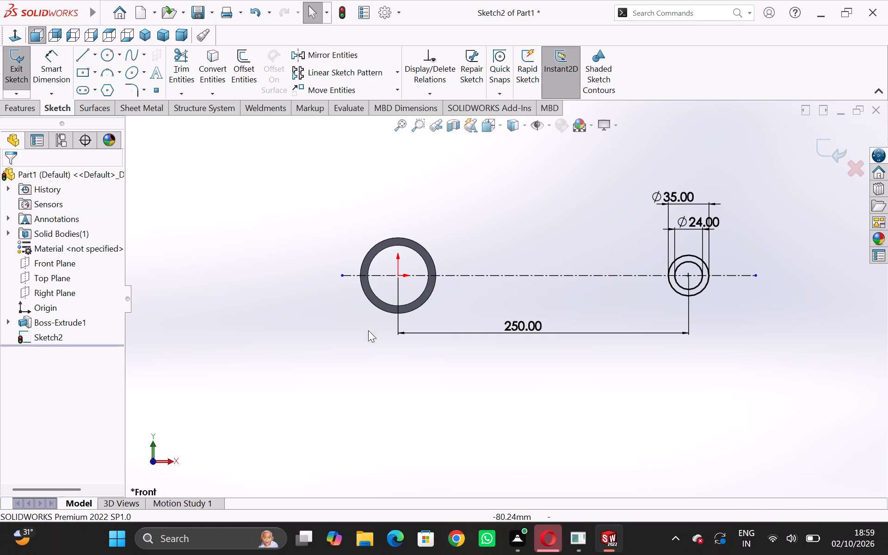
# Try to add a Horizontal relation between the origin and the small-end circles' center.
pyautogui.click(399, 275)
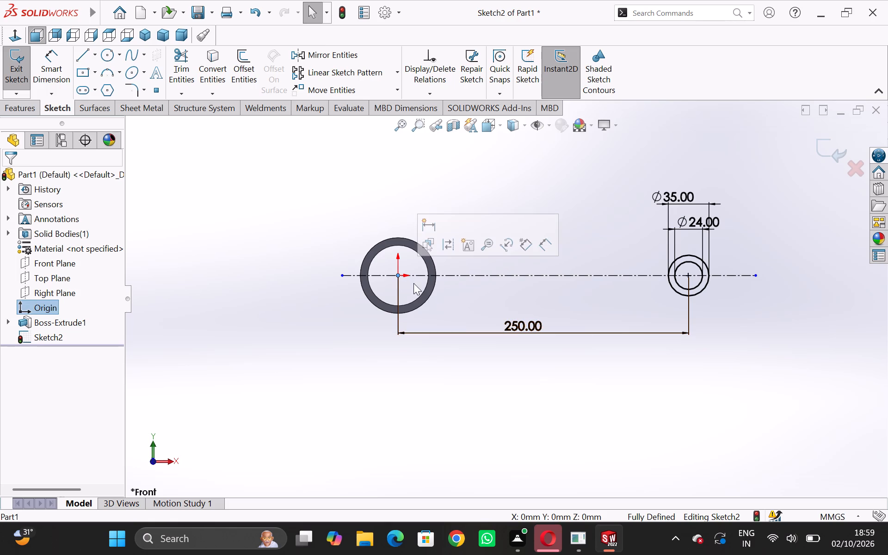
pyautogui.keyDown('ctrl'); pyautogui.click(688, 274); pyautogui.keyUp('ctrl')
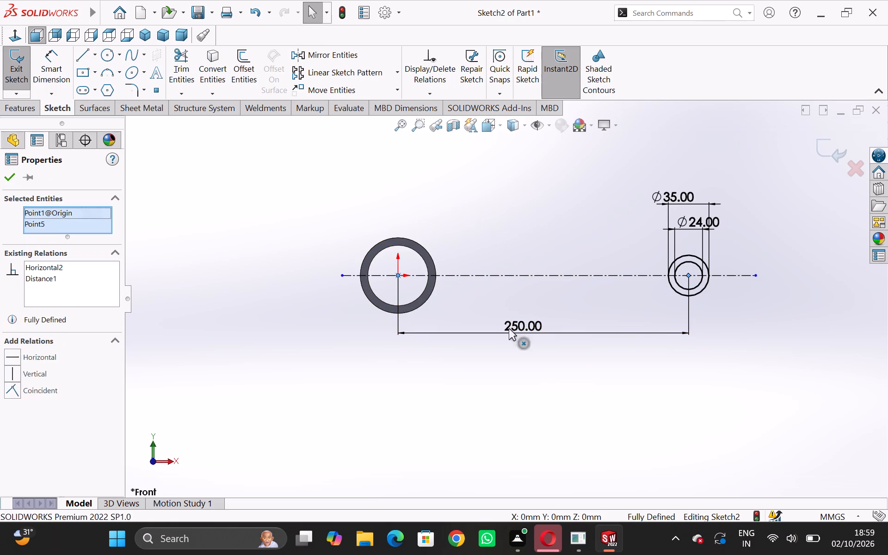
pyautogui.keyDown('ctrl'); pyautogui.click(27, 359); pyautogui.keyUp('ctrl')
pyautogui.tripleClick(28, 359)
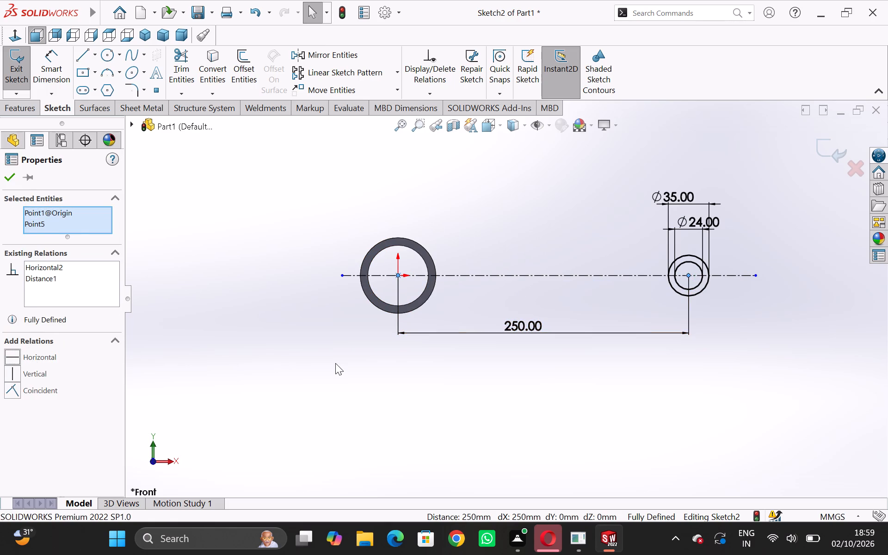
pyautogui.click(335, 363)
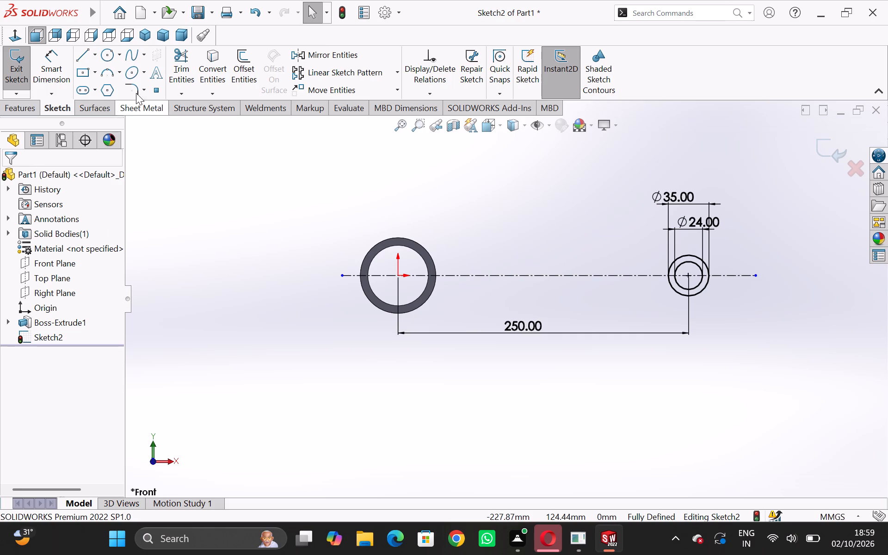
# Exit the sketch and extrude the small-end ring 42 mm with the Mid Plane end condition.
pyautogui.click(18, 68)
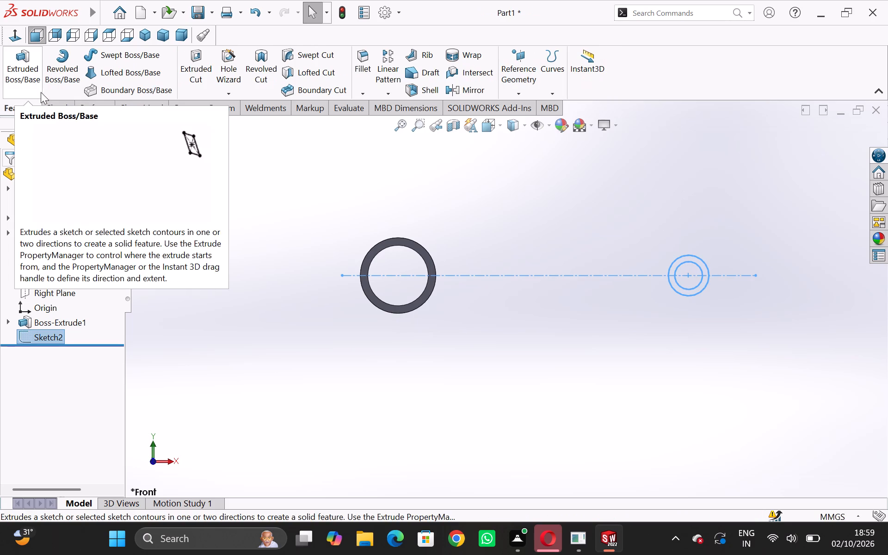
pyautogui.click(32, 71)
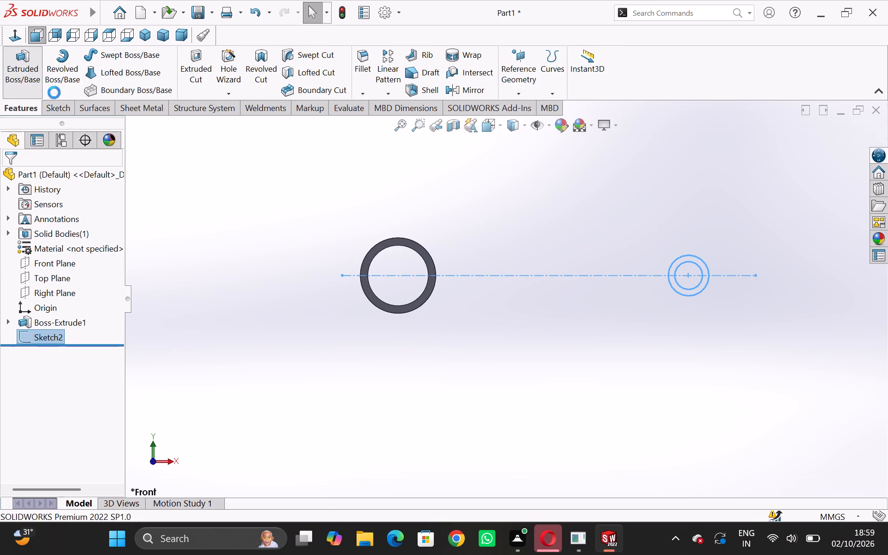
pyautogui.moveTo(661, 299); pyautogui.dragTo(656, 342, button='middle')
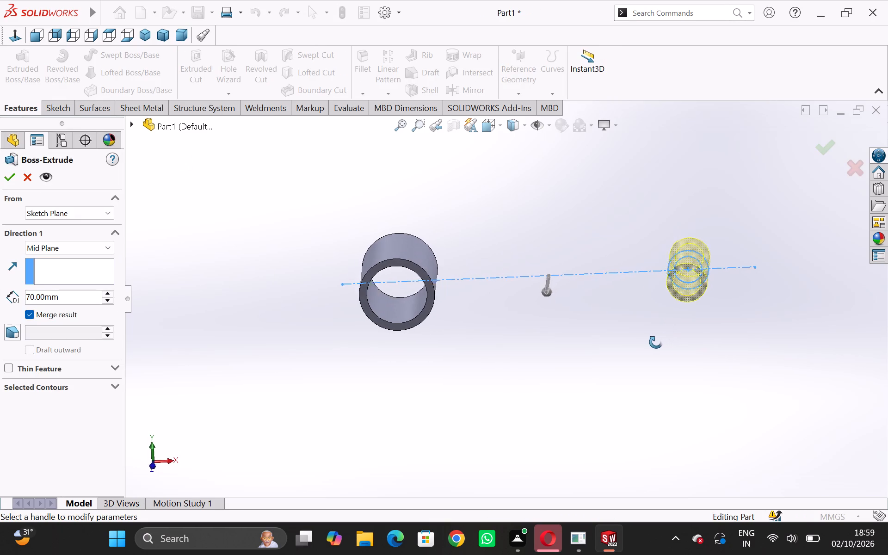
pyautogui.moveTo(656, 342); pyautogui.dragTo(660, 327, button='middle')
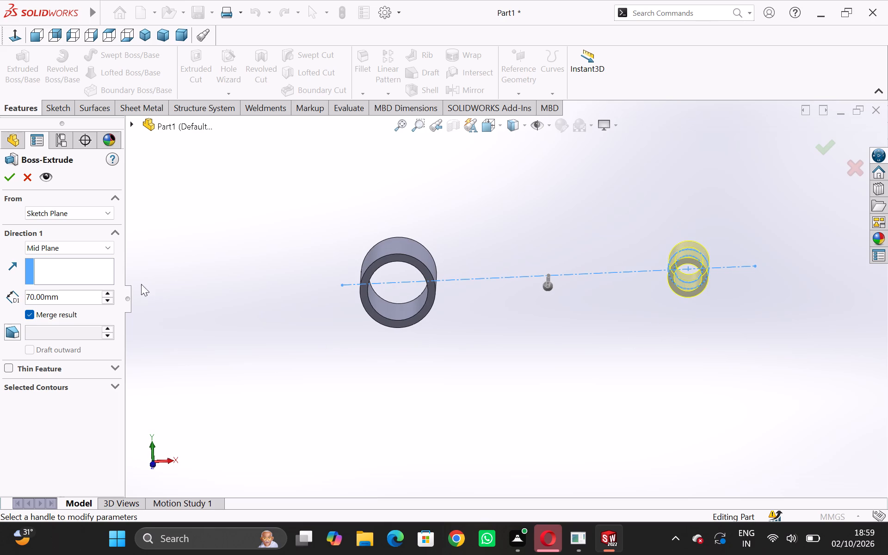
pyautogui.moveTo(83, 290); pyautogui.dragTo(47, 300)
pyautogui.moveTo(62, 298); pyautogui.dragTo(0, 295)
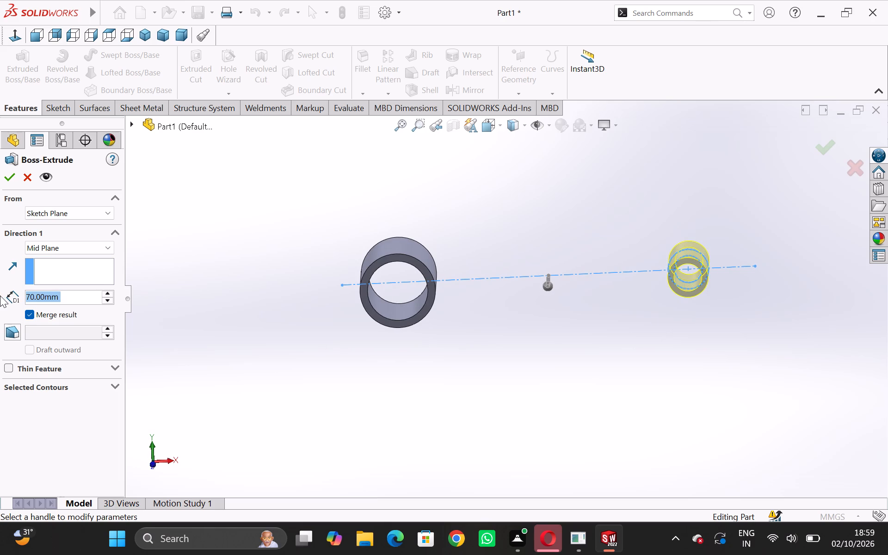
pyautogui.write('42')
pyautogui.press('Return')
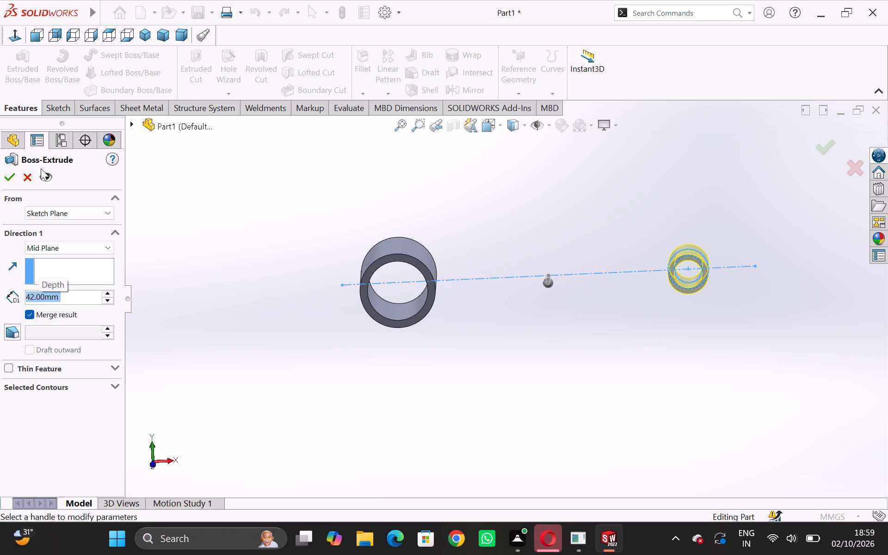
pyautogui.click(3, 181)
# Examine the extruded large and small ring ends from several viewing angles.
pyautogui.moveTo(661, 254); pyautogui.dragTo(662, 298, button='middle')
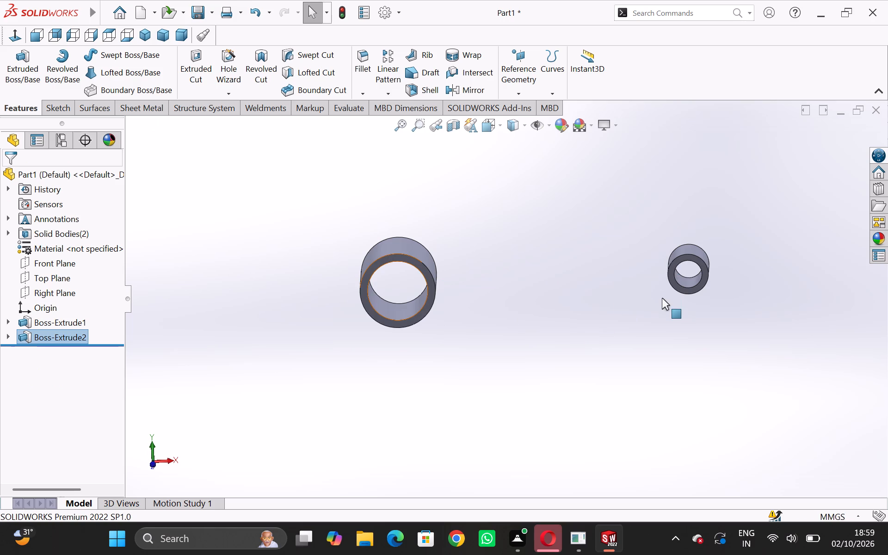
pyautogui.moveTo(662, 298); pyautogui.dragTo(655, 238, button='middle')
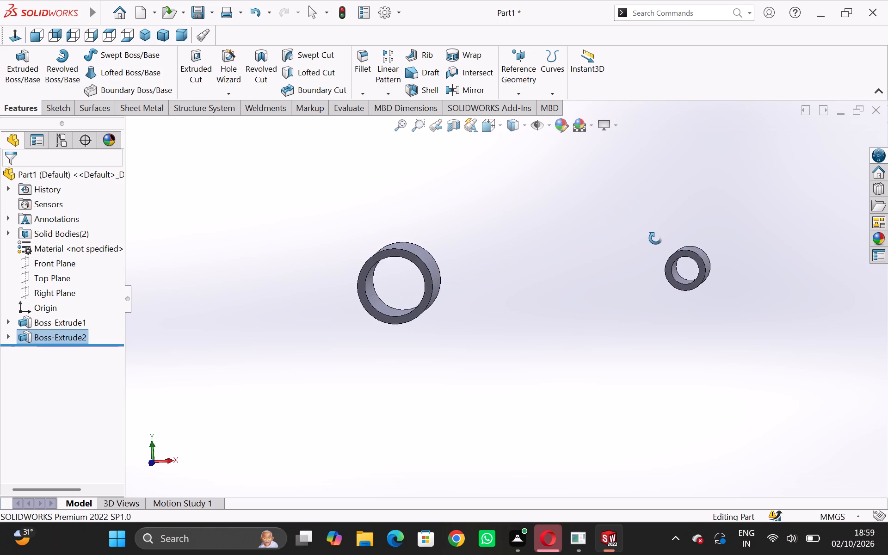
pyautogui.moveTo(655, 238); pyautogui.dragTo(658, 229, button='middle')
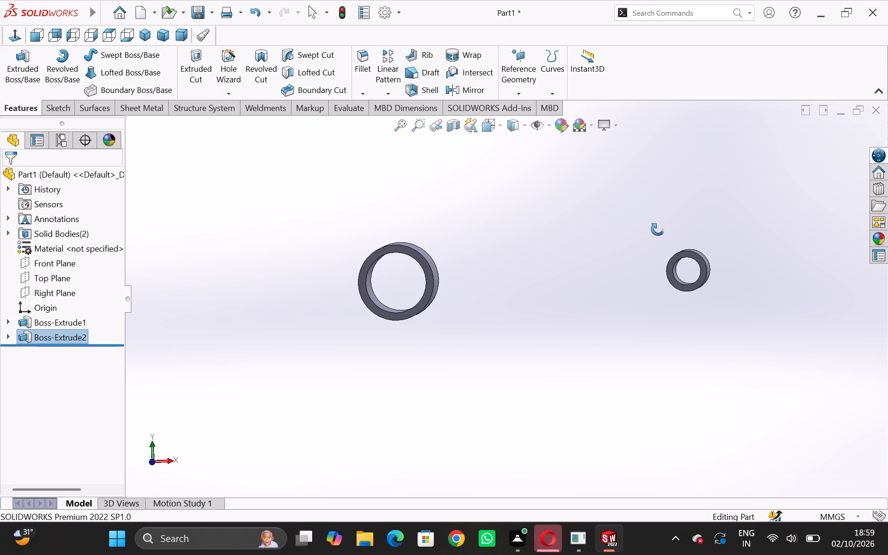
pyautogui.moveTo(658, 229); pyautogui.dragTo(667, 229, button='middle')
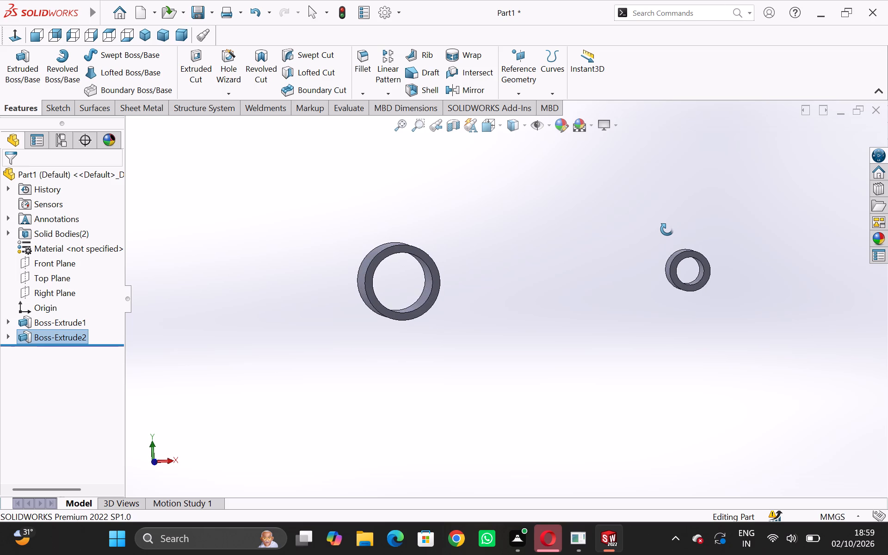
pyautogui.moveTo(667, 229); pyautogui.dragTo(668, 229, button='middle')
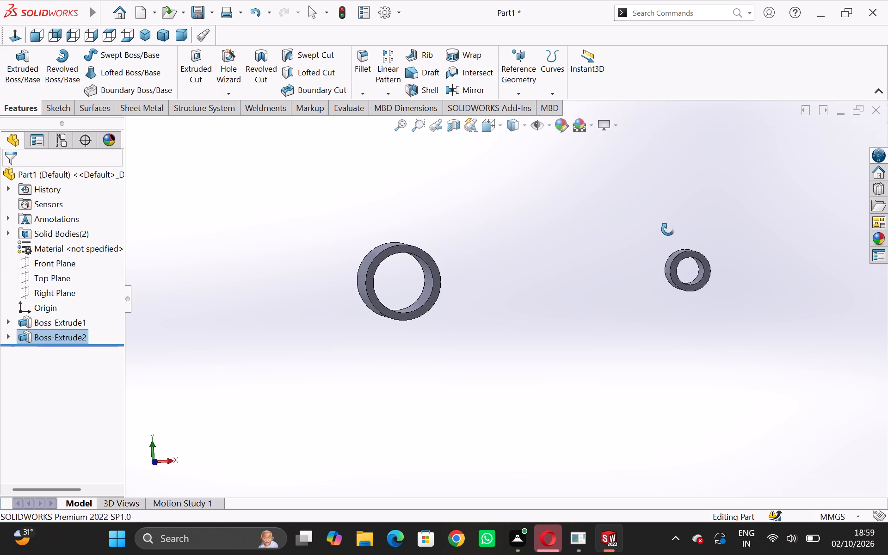
pyautogui.moveTo(668, 229); pyautogui.dragTo(673, 225, button='middle')
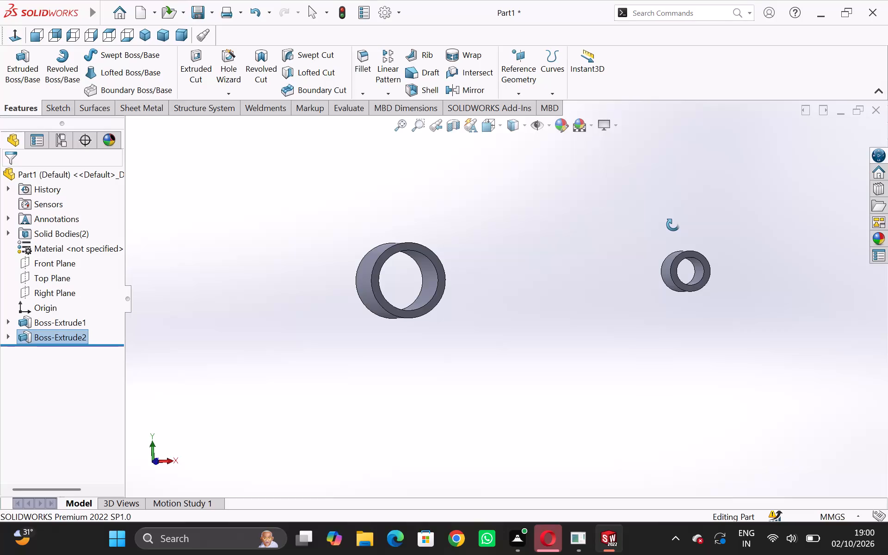
pyautogui.moveTo(673, 225); pyautogui.dragTo(655, 240, button='middle')
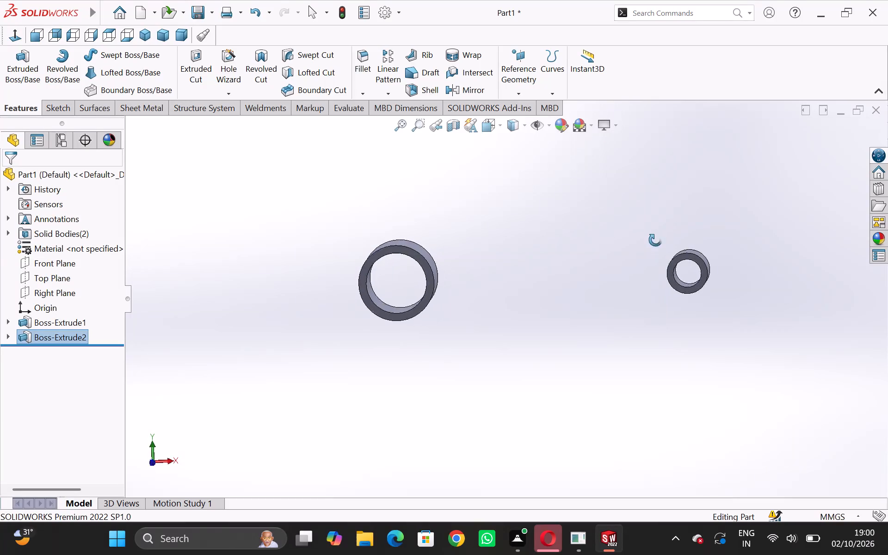
pyautogui.moveTo(655, 240); pyautogui.dragTo(662, 258, button='middle')
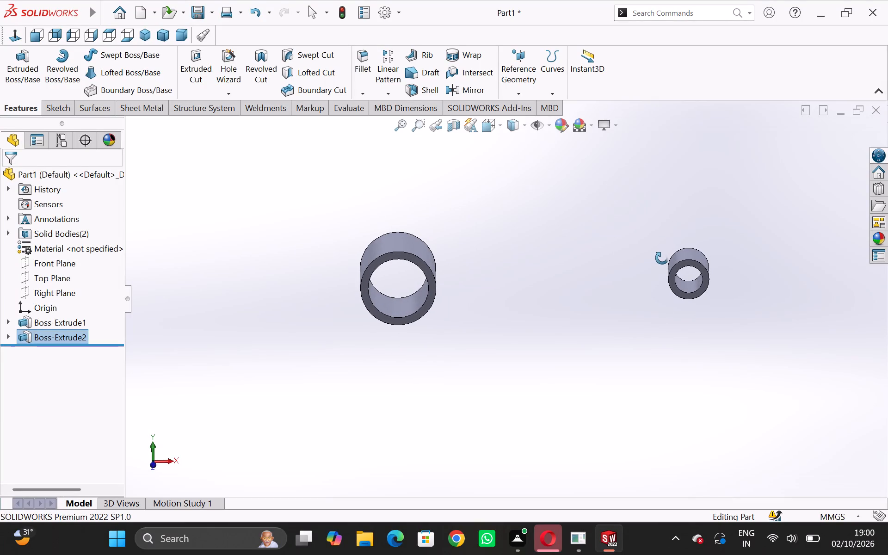
pyautogui.moveTo(662, 258); pyautogui.dragTo(672, 243, button='middle')
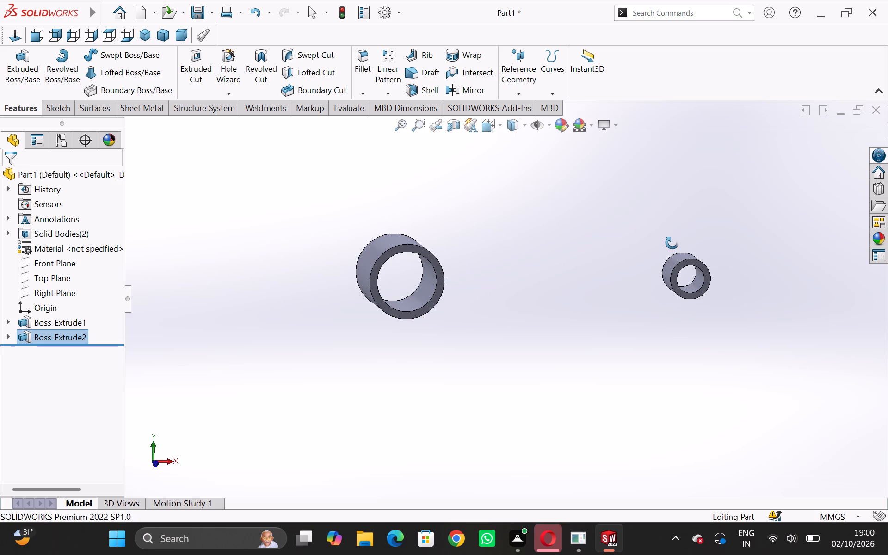
pyautogui.moveTo(672, 243); pyautogui.dragTo(672, 242, button='middle')
pyautogui.moveTo(672, 242); pyautogui.dragTo(672, 242, button='middle')
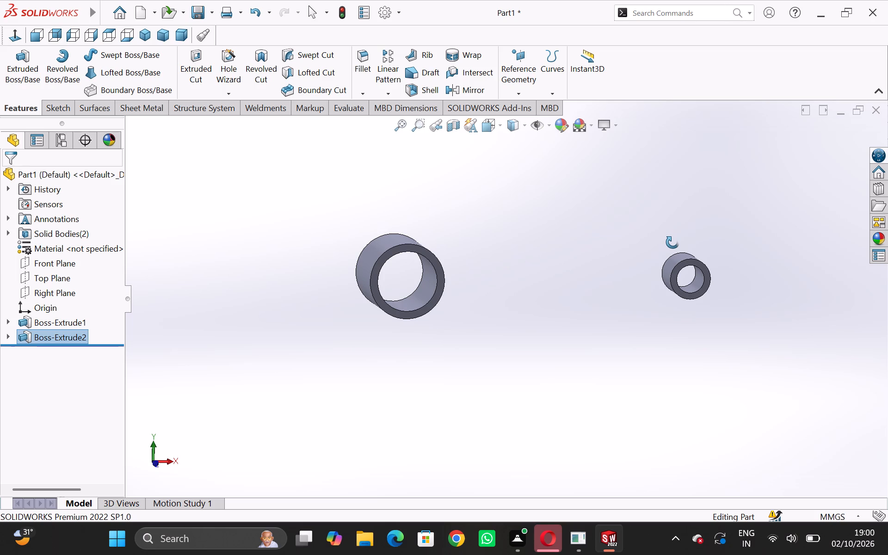
pyautogui.moveTo(672, 242); pyautogui.dragTo(673, 242, button='middle')
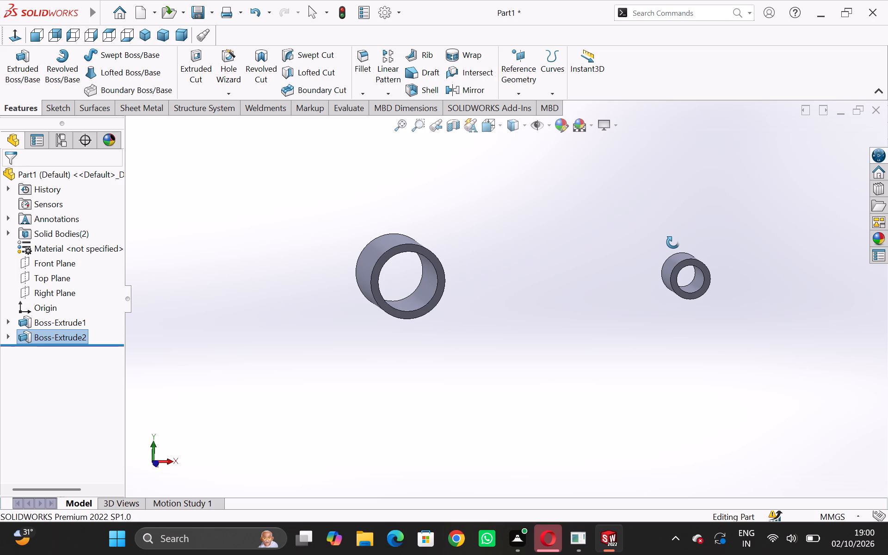
pyautogui.moveTo(673, 242); pyautogui.dragTo(675, 242, button='middle')
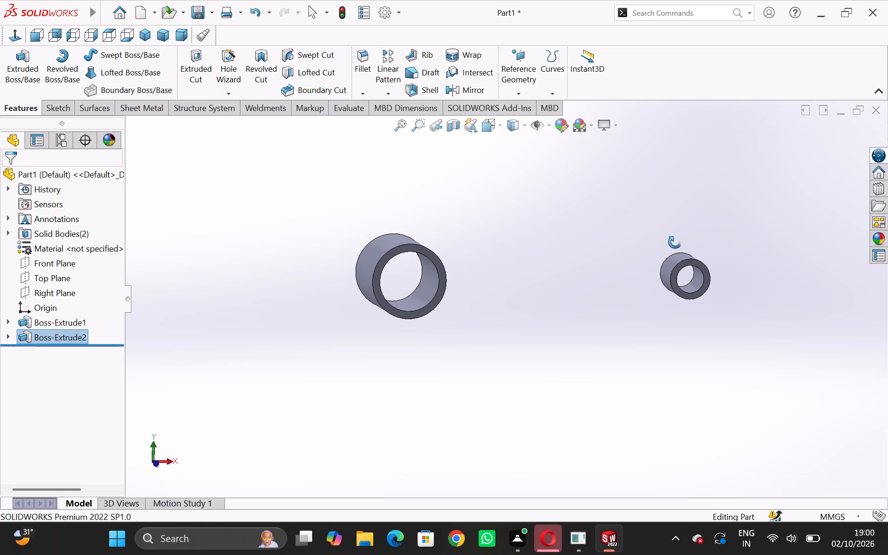
pyautogui.moveTo(675, 242); pyautogui.dragTo(695, 206, button='middle')
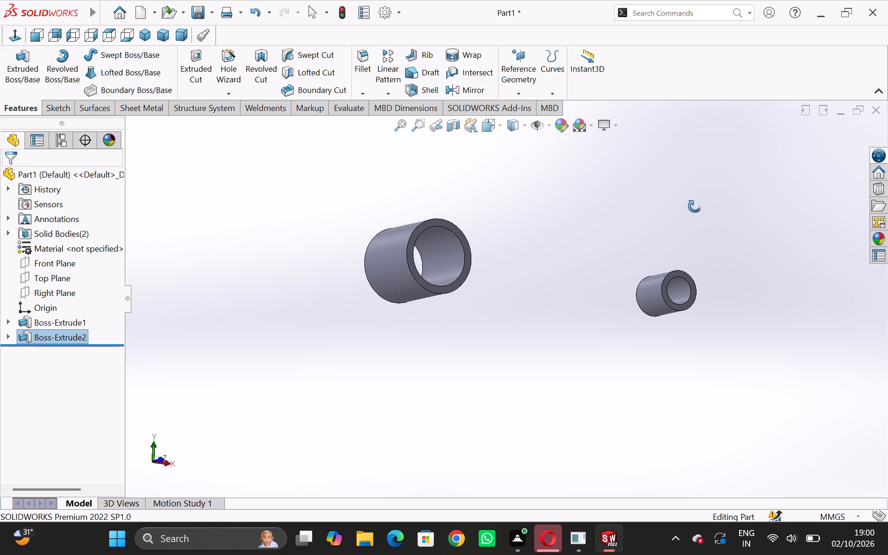
pyautogui.moveTo(695, 206); pyautogui.dragTo(696, 205, button='middle')
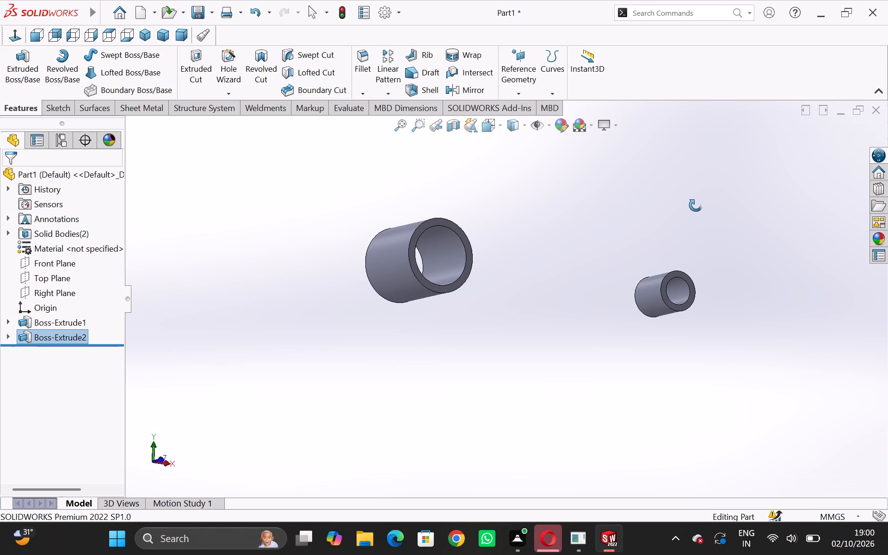
pyautogui.moveTo(696, 205); pyautogui.dragTo(699, 205, button='middle')
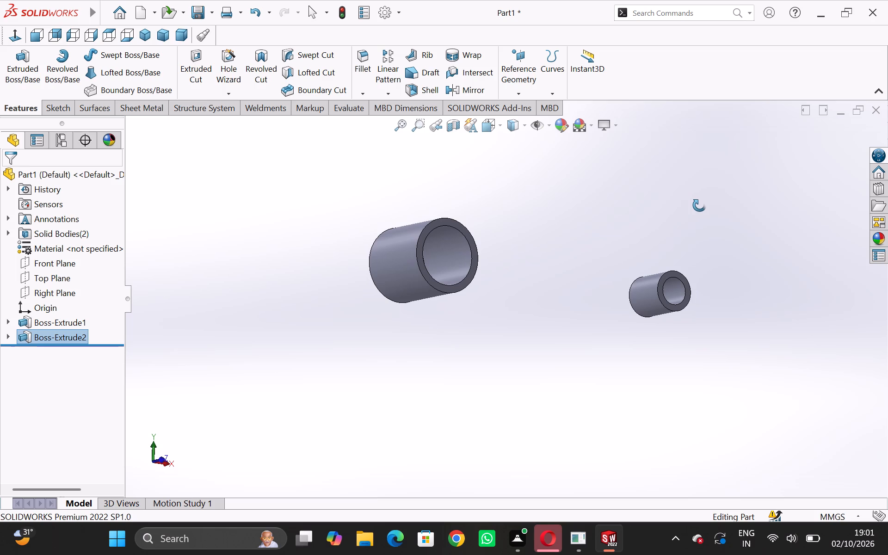
pyautogui.moveTo(699, 205); pyautogui.dragTo(669, 261, button='middle')
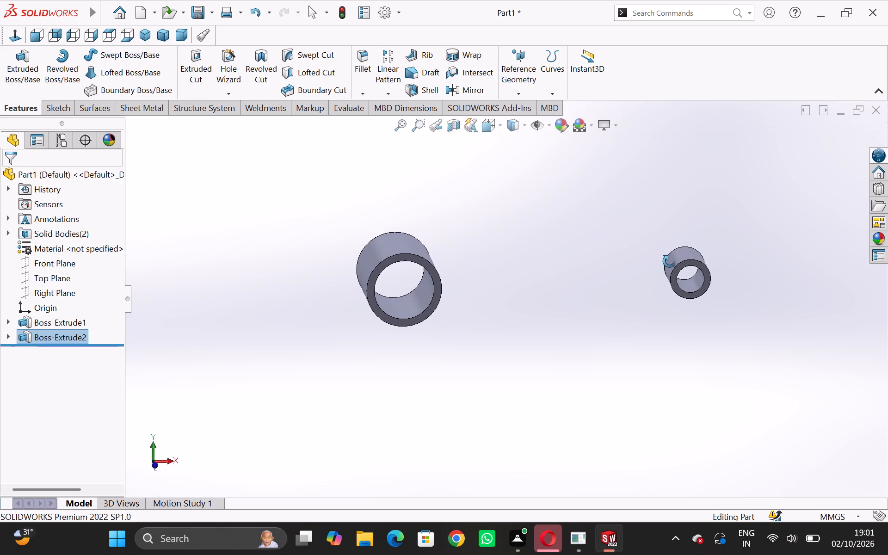
pyautogui.moveTo(669, 261); pyautogui.dragTo(667, 267, button='middle')
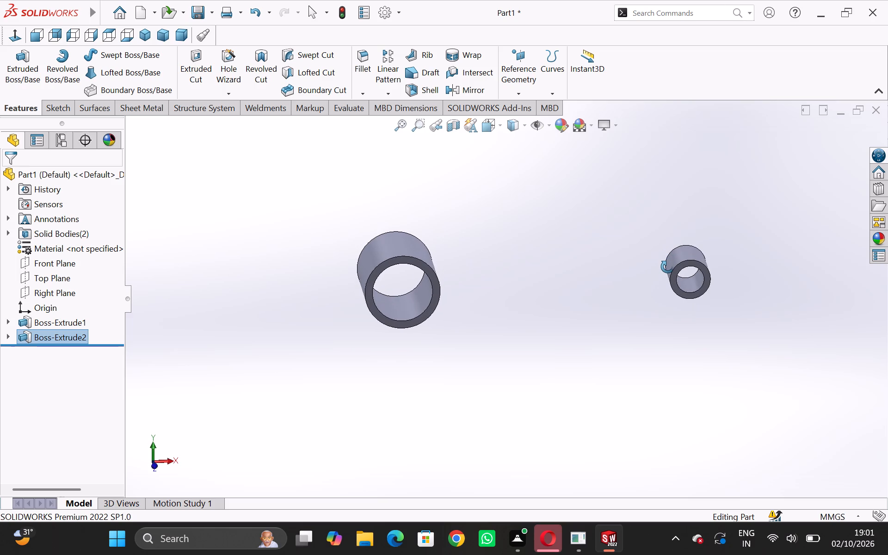
pyautogui.moveTo(667, 267); pyautogui.dragTo(676, 276, button='middle')
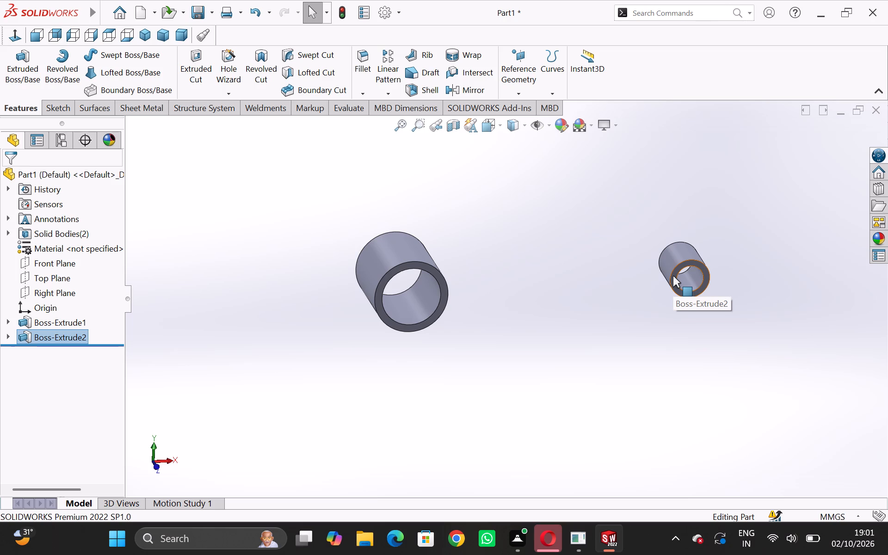
pyautogui.scroll(1, 553, 305)
pyautogui.moveTo(554, 305); pyautogui.dragTo(541, 296, button='middle')
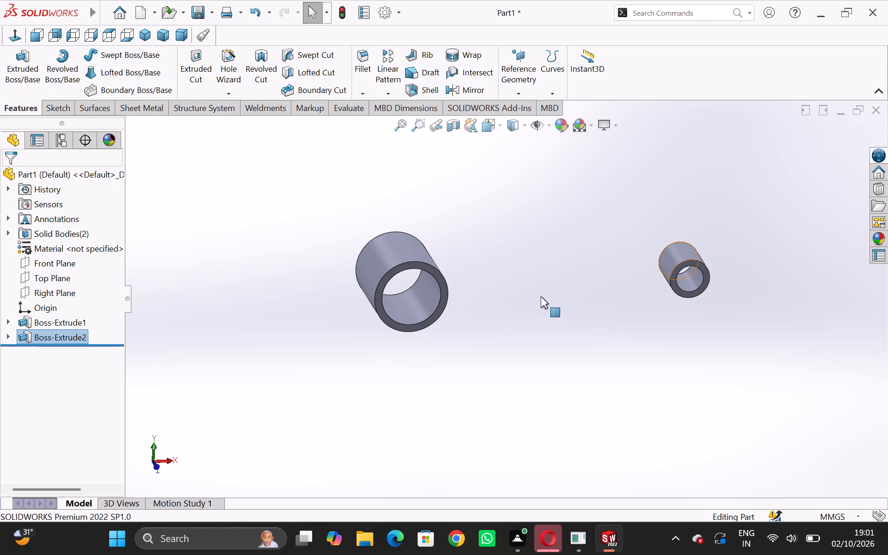
pyautogui.moveTo(541, 296); pyautogui.dragTo(541, 271, button='middle')
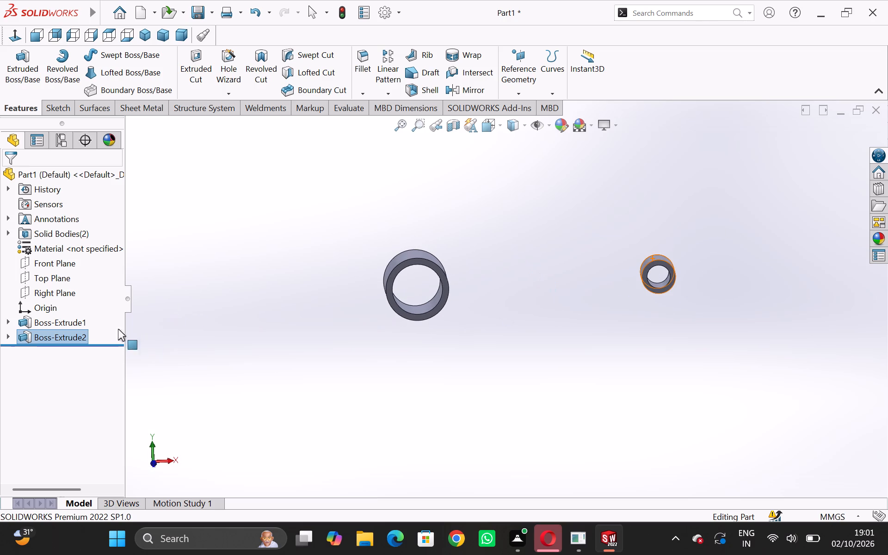
# Start a sketch on the Front Plane and draw a horizontal centerline about 283 mm long from the origin past the small ring.
pyautogui.click(50, 264)
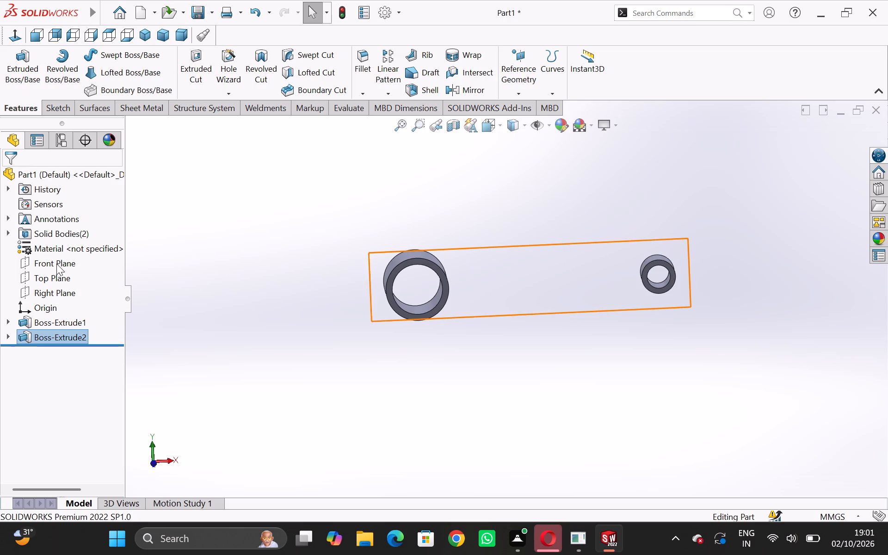
pyautogui.click(61, 252)
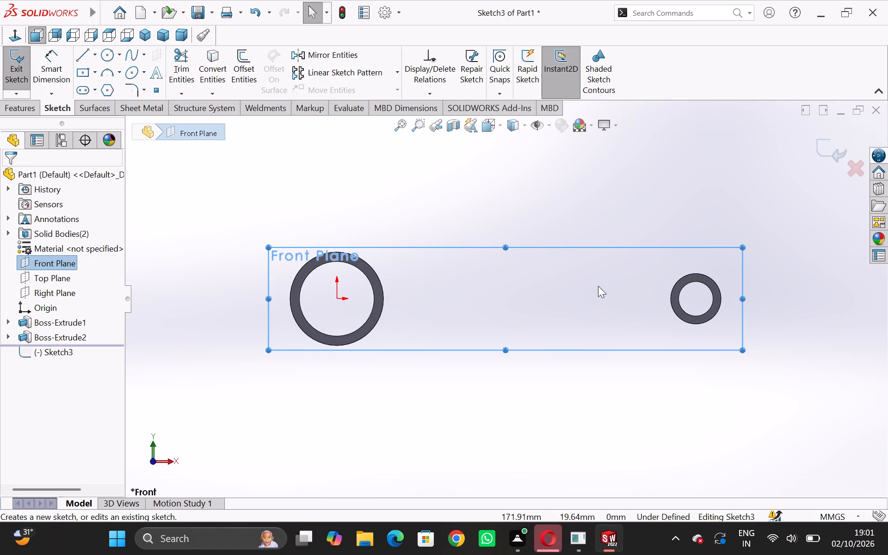
pyautogui.click(94, 59)
pyautogui.click(93, 85)
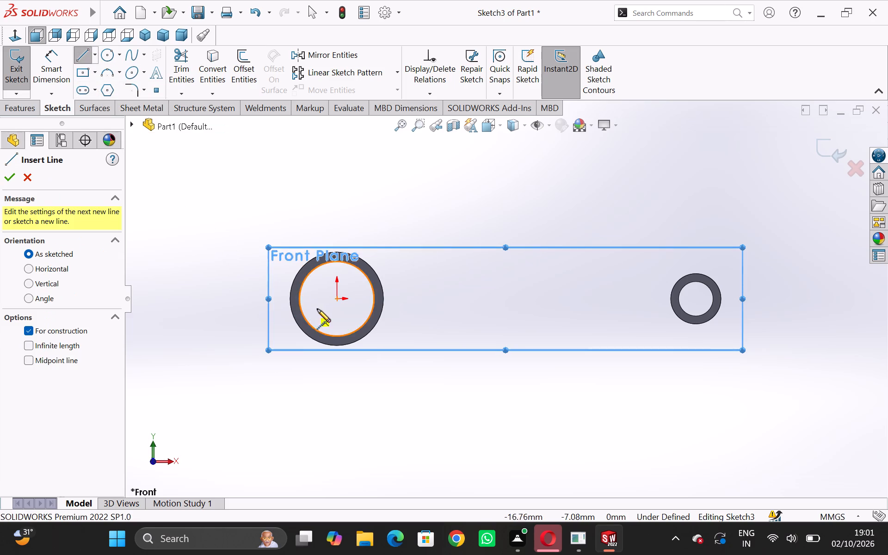
pyautogui.click(338, 297)
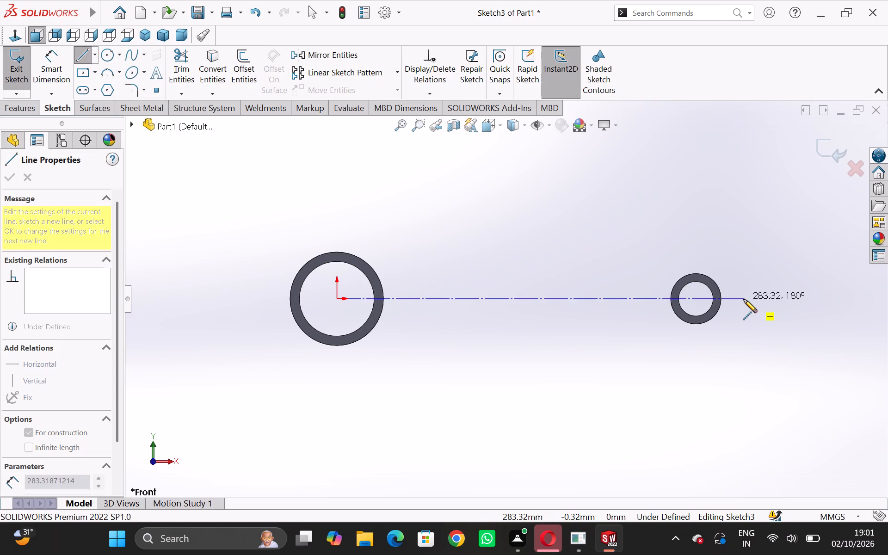
pyautogui.click(744, 299)
pyautogui.press('Escape')
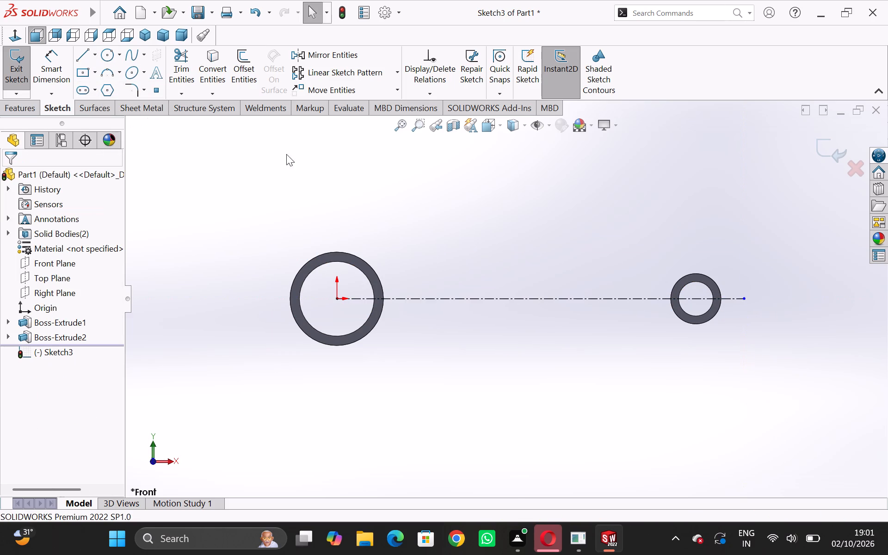
# Sketch a corner rectangle about 250 by 20 mm, spanning the centerline from the large ring's center to the small ring's center.
pyautogui.click(94, 72)
pyautogui.click(99, 88)
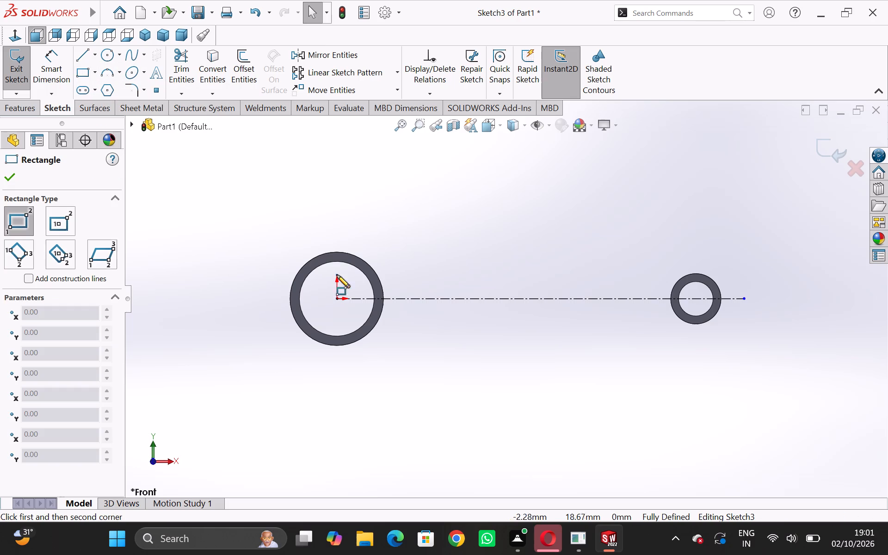
pyautogui.click(338, 314)
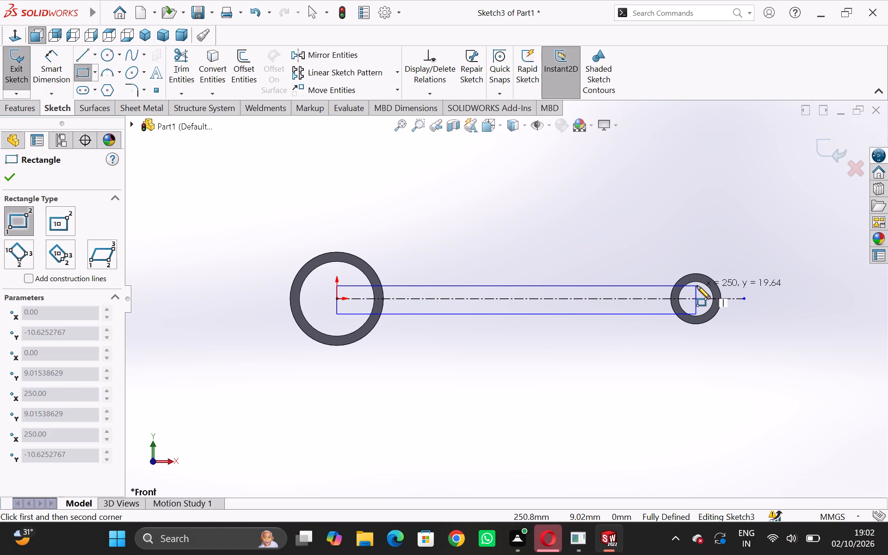
pyautogui.click(697, 286)
pyautogui.press('Escape')
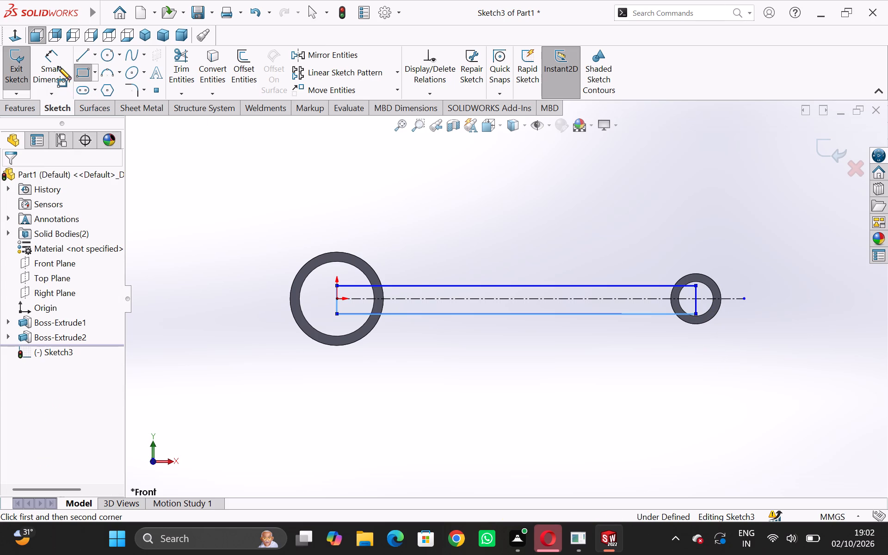
pyautogui.press('Escape')
pyautogui.press('Escape')
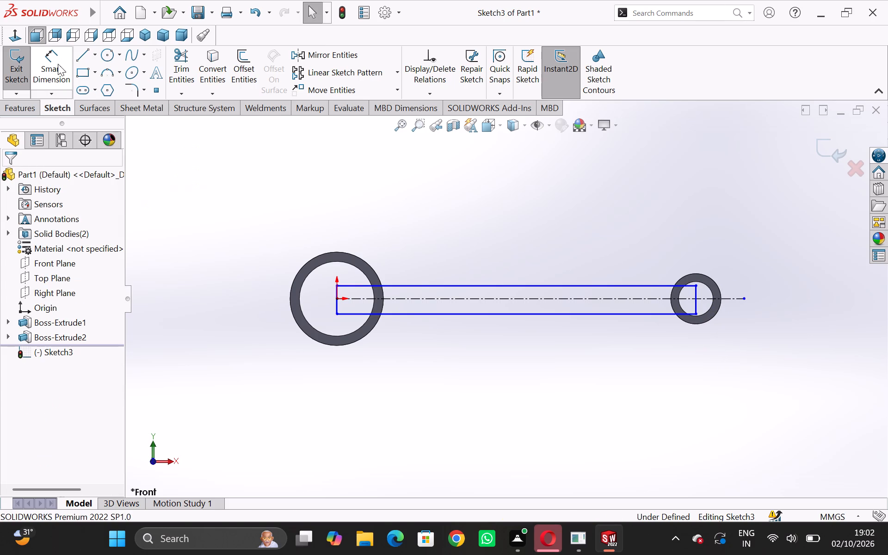
# Add a Symmetric relation between the rectangle's two long edges about the centerline.
pyautogui.click(59, 64)
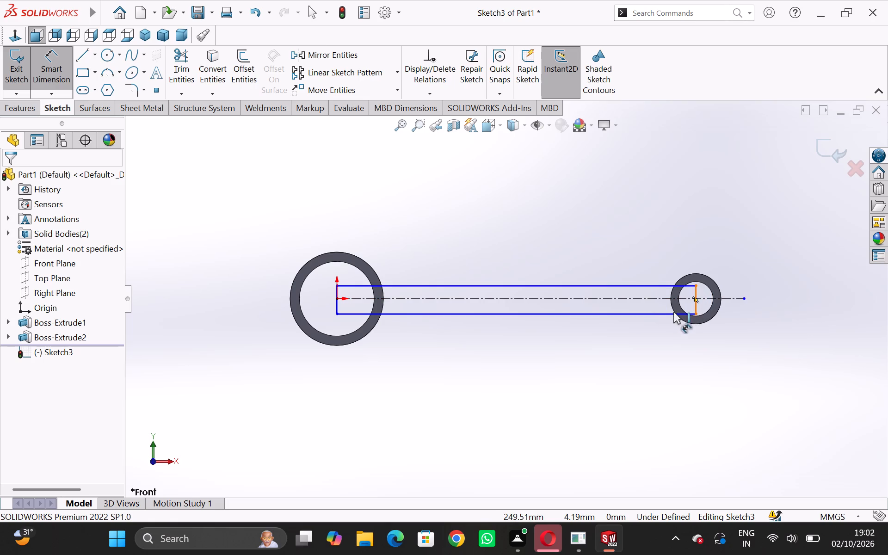
pyautogui.press('Escape')
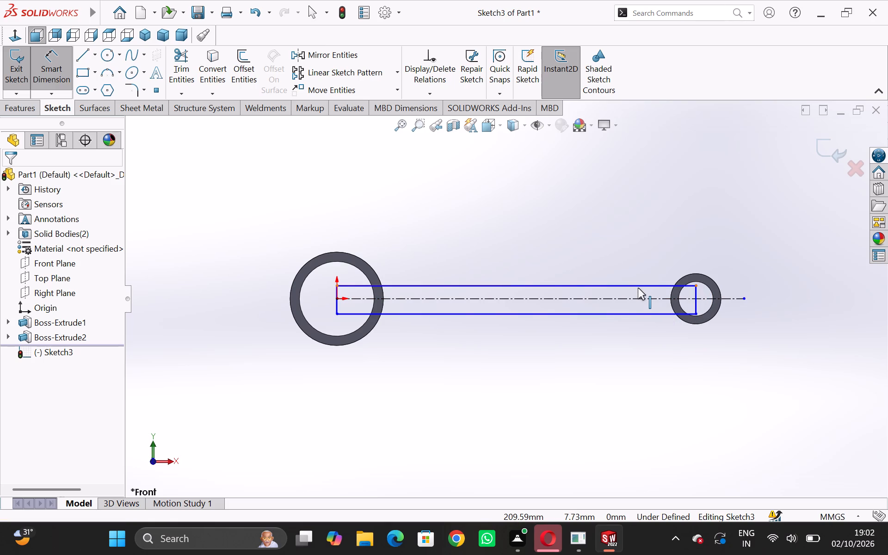
pyautogui.click(640, 284)
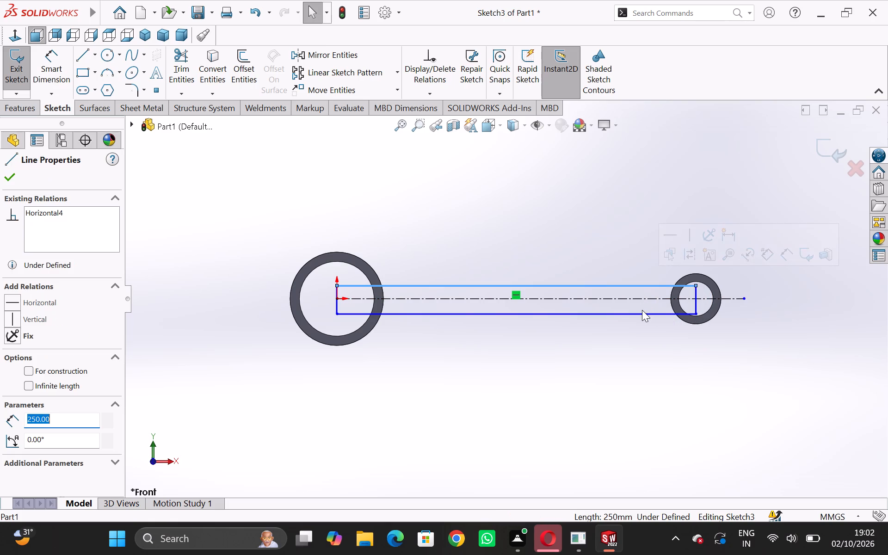
pyautogui.keyDown('ctrl'); pyautogui.click(642, 314); pyautogui.keyUp('ctrl')
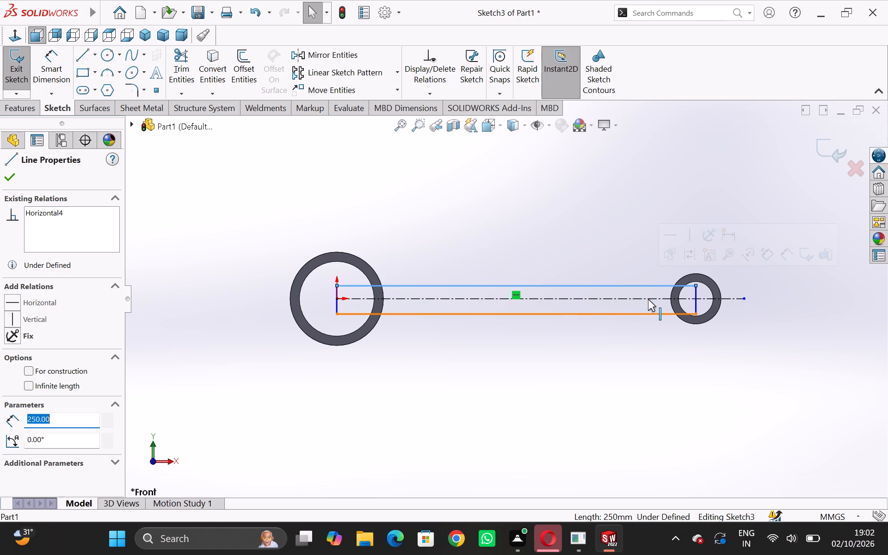
pyautogui.keyDown('ctrl'); pyautogui.click(648, 299); pyautogui.keyUp('ctrl')
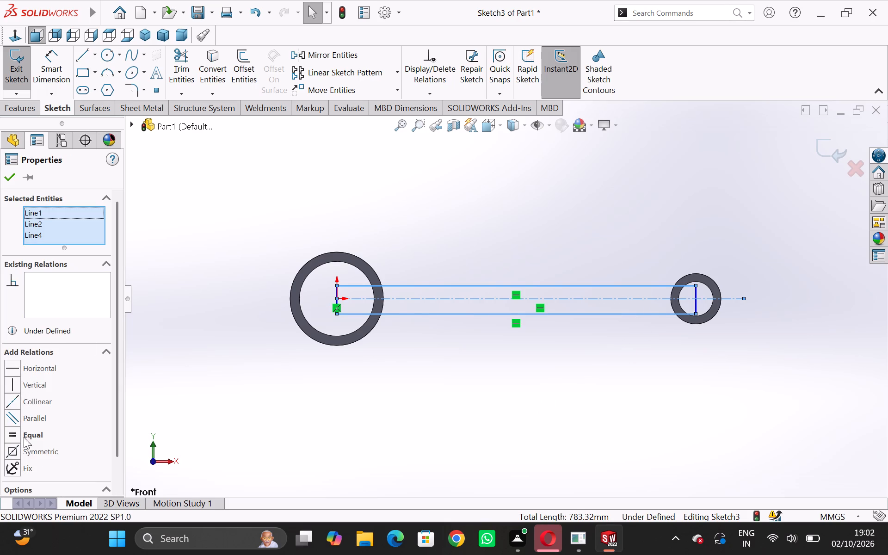
pyautogui.moveTo(31, 452); pyautogui.dragTo(28, 444)
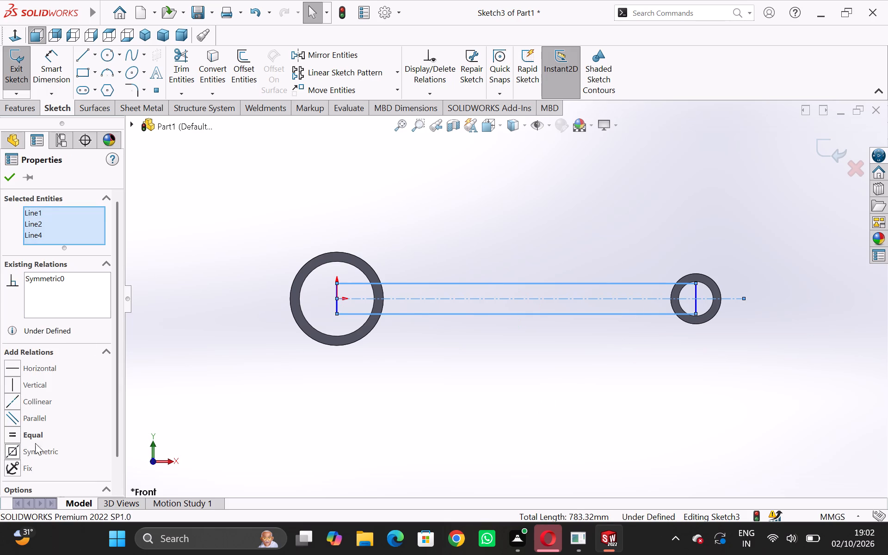
pyautogui.press('Escape')
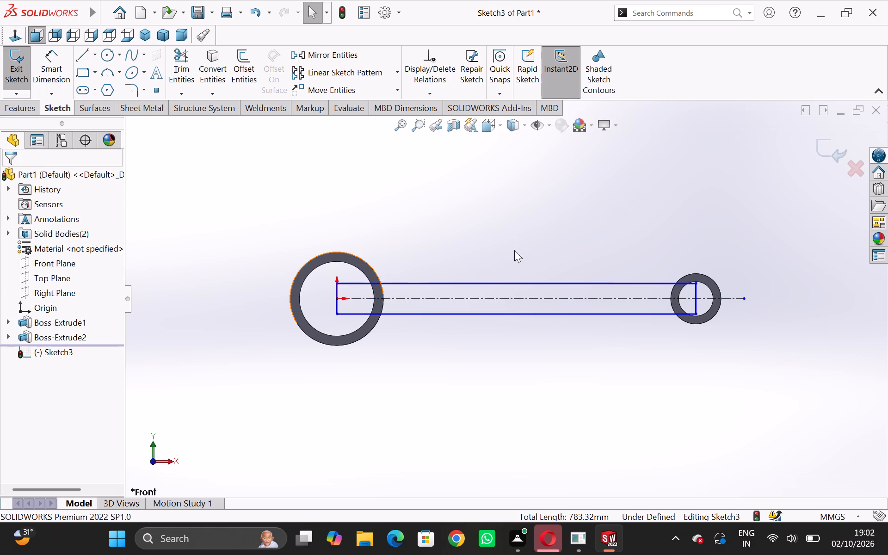
# Dimension the rectangle's short edge at the small ring as 28 mm.
pyautogui.click(49, 74)
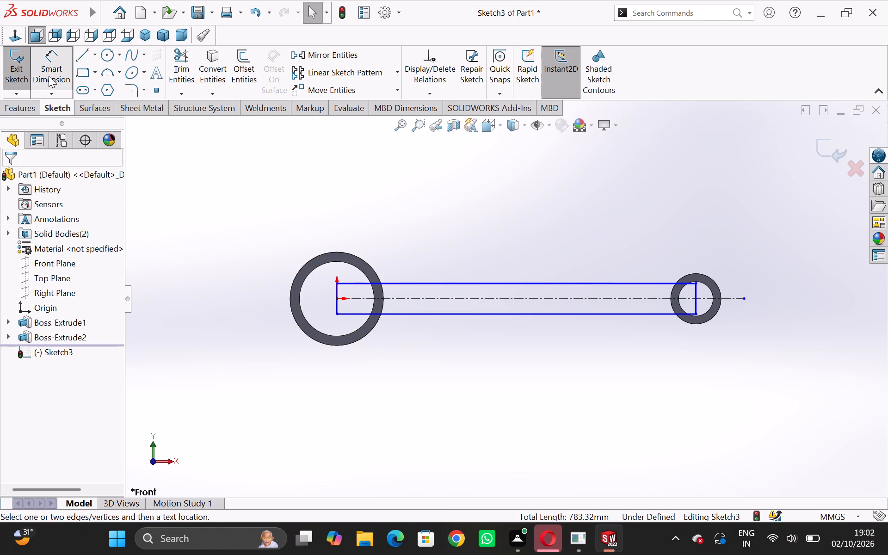
pyautogui.click(697, 293)
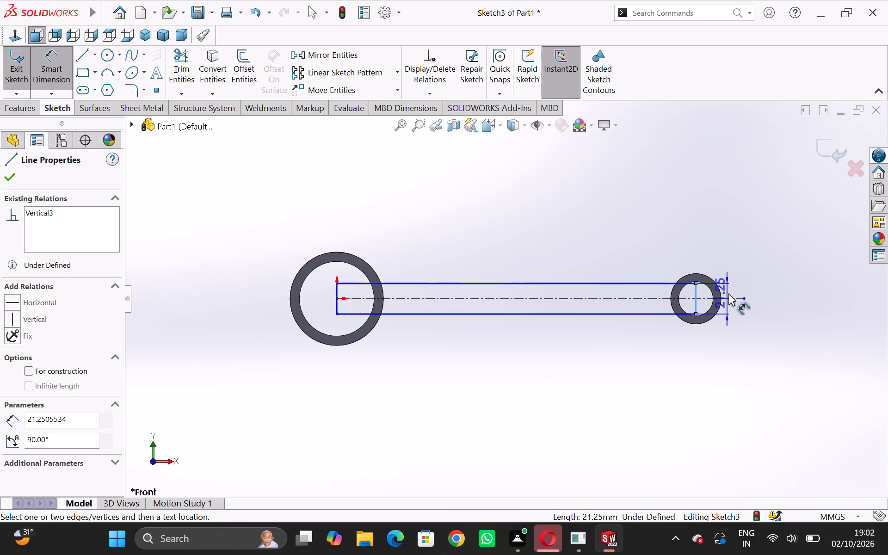
pyautogui.click(769, 294)
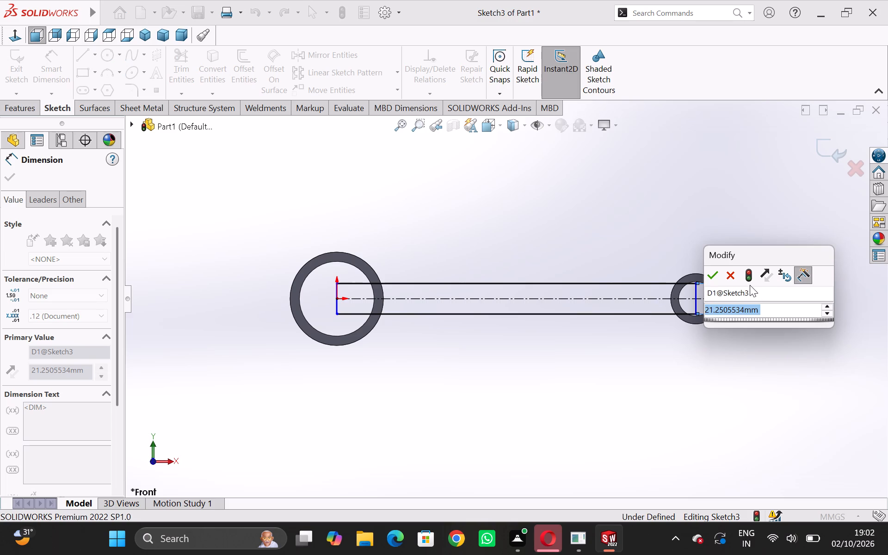
pyautogui.write('28')
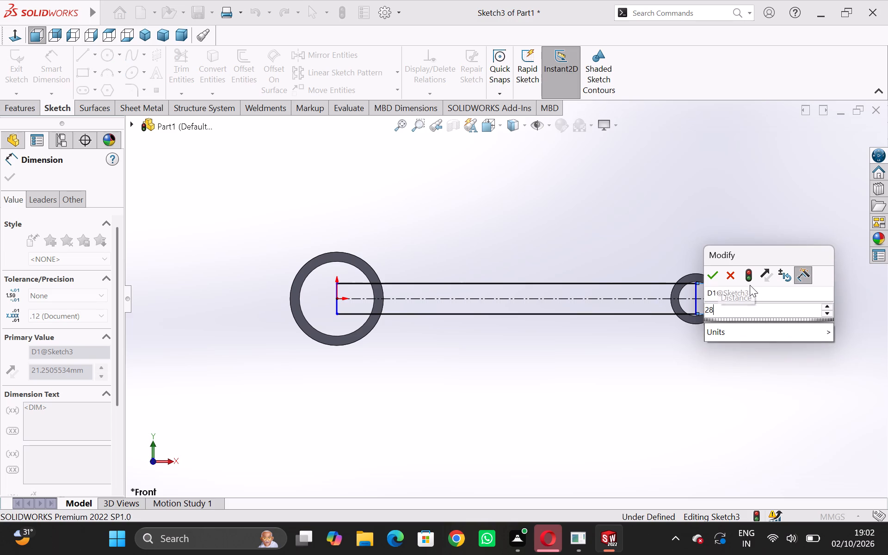
pyautogui.press('Return')
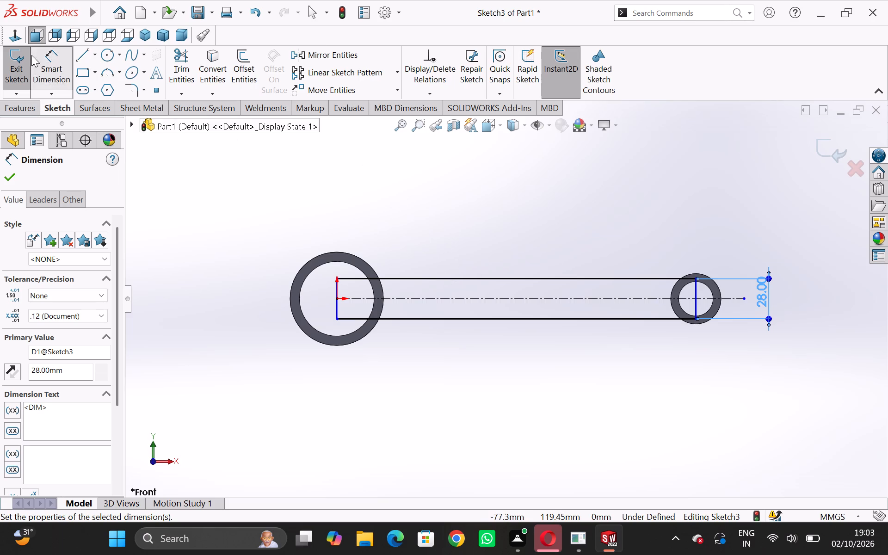
pyautogui.press('Escape')
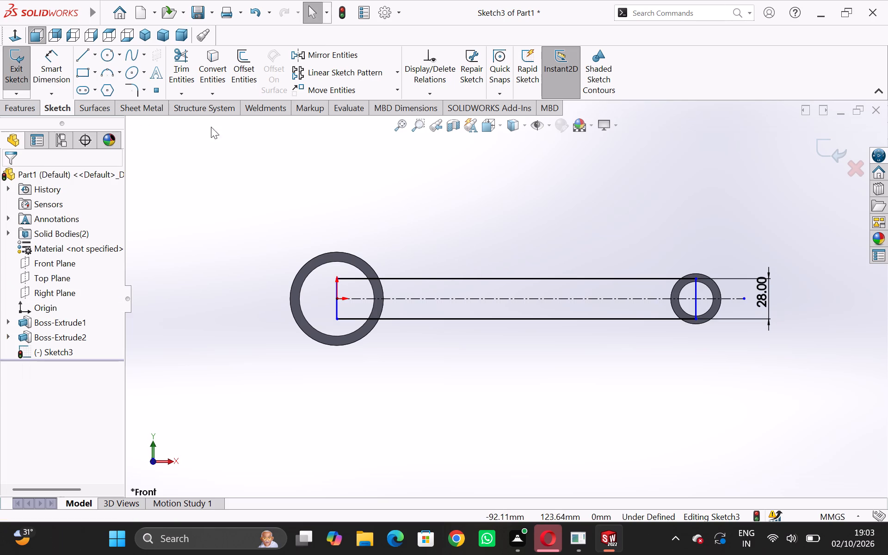
# Convert the large ring's outer circular edge into a sketch entity.
pyautogui.click(346, 253)
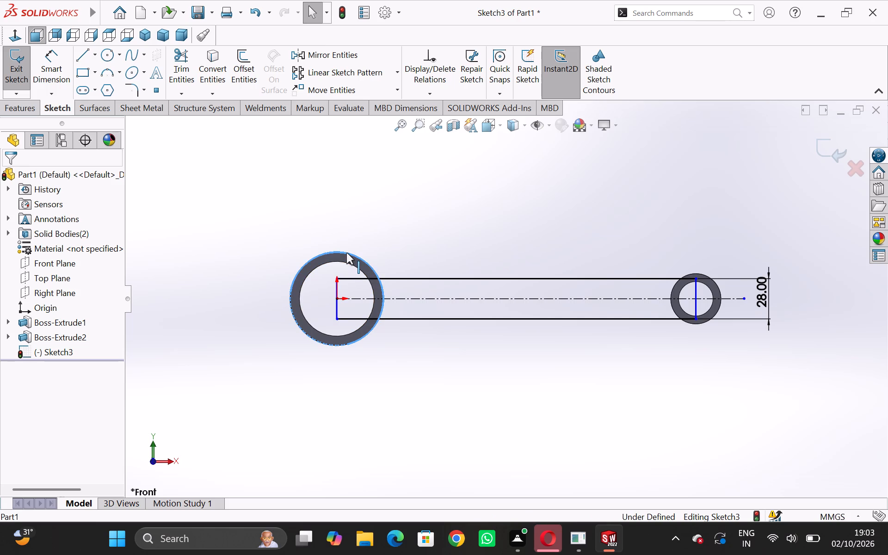
pyautogui.click(220, 66)
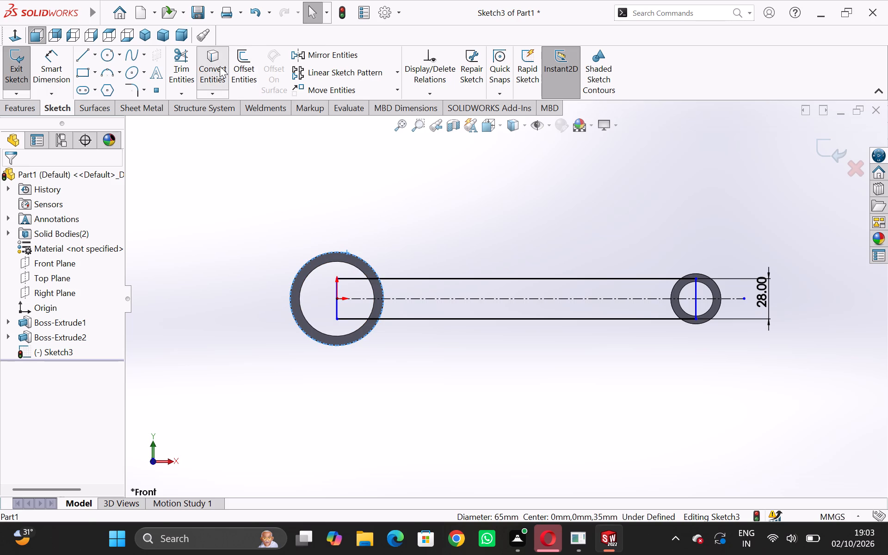
pyautogui.press('Escape')
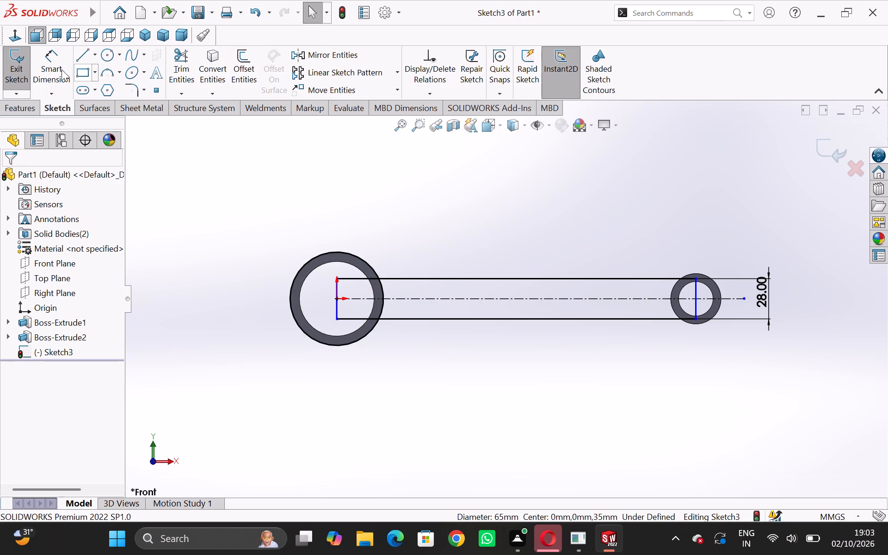
# Sketch a circle above the rectangle near the large ring and set its diameter to 200 mm.
pyautogui.click(110, 54)
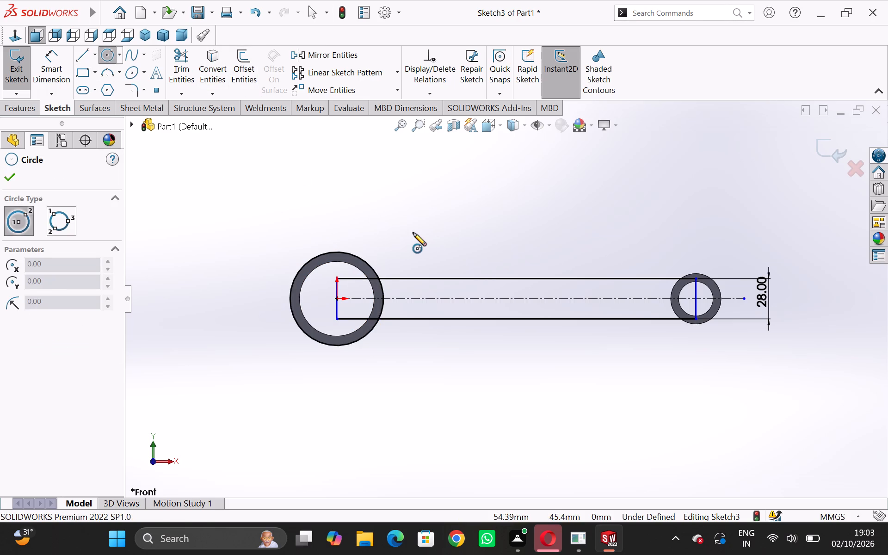
pyautogui.click(412, 232)
pyautogui.click(455, 240)
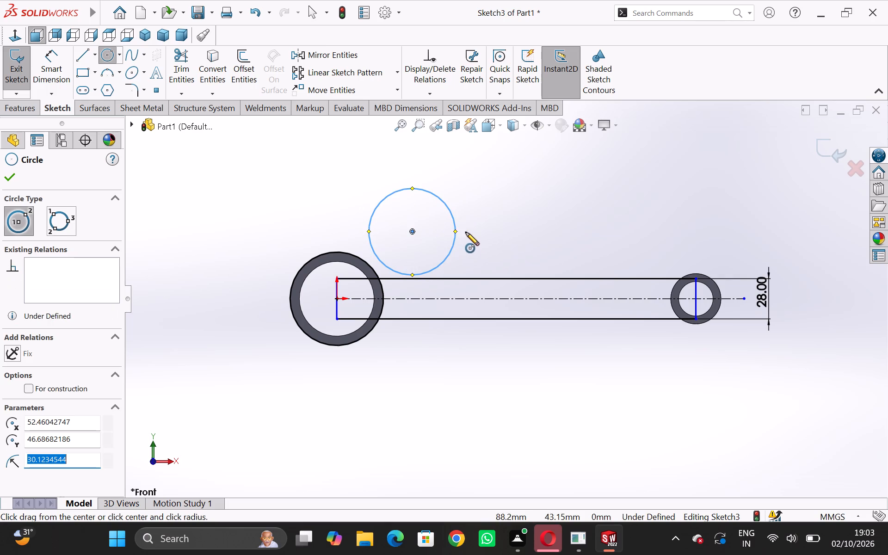
pyautogui.press('Escape')
pyautogui.click(43, 73)
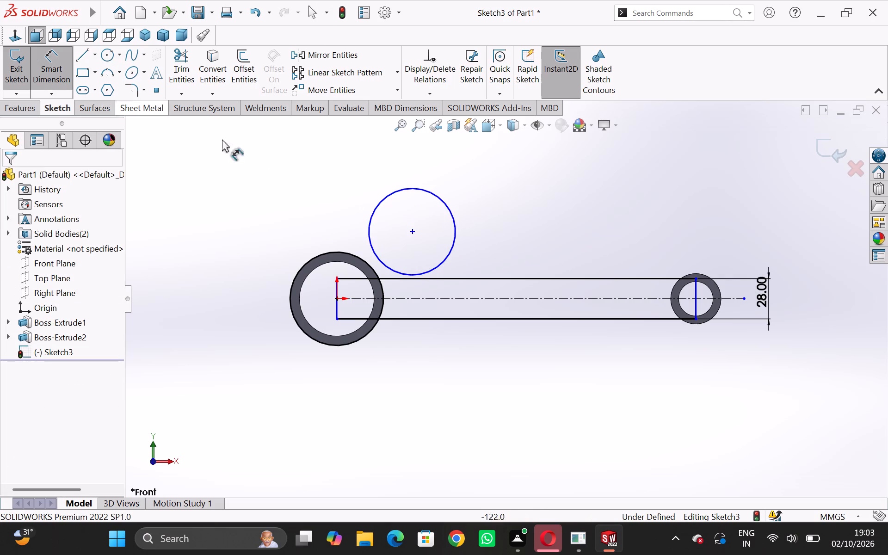
pyautogui.click(447, 207)
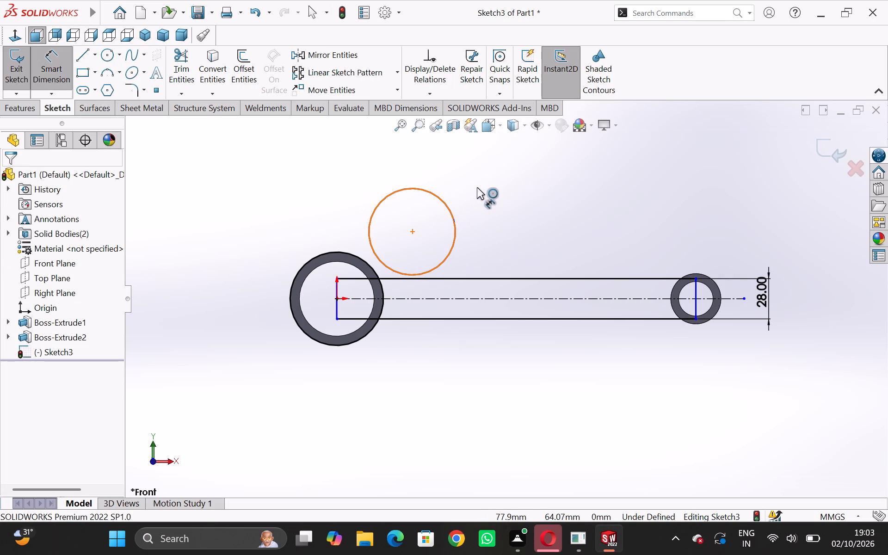
pyautogui.click(501, 181)
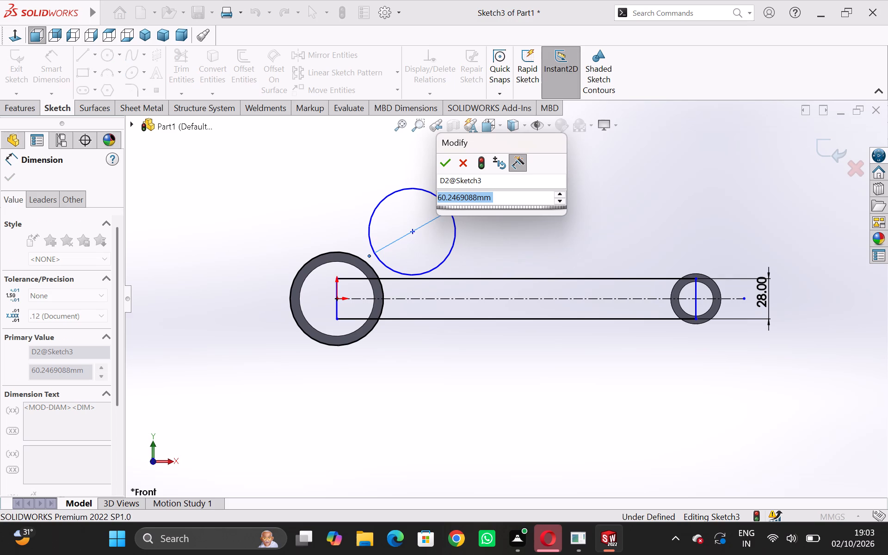
pyautogui.press('2')
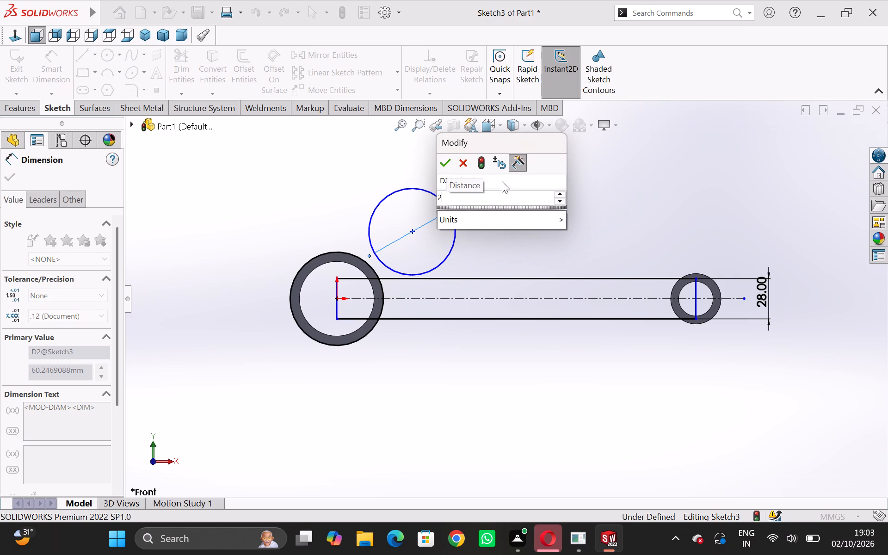
pyautogui.write('00')
pyautogui.press('Return')
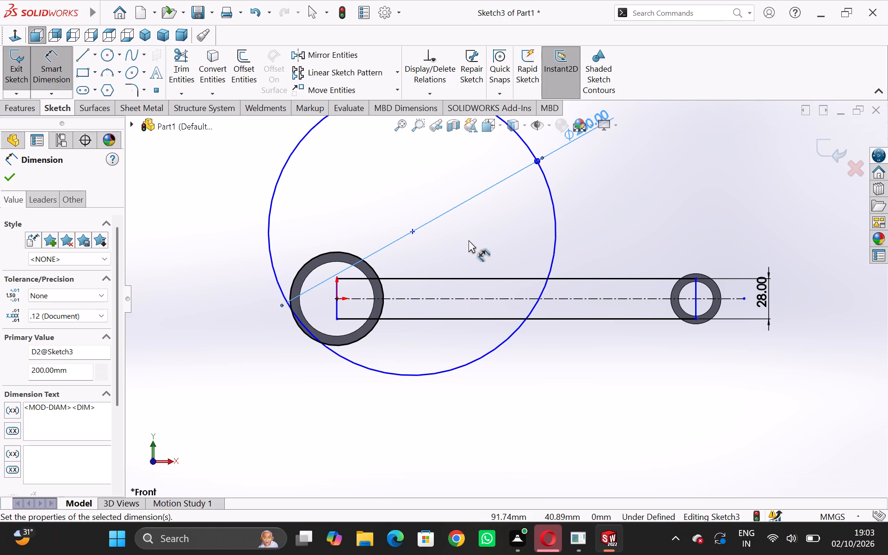
pyautogui.press('Escape')
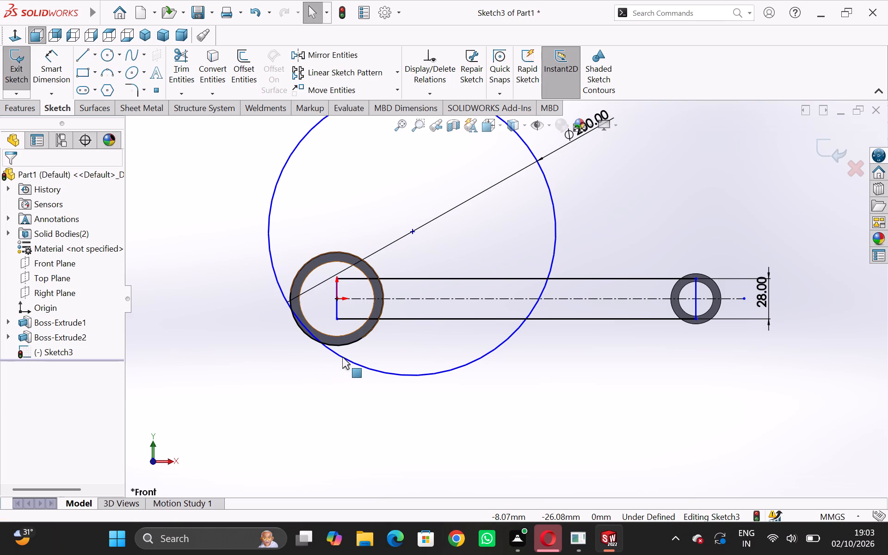
# Add a Tangent relation between the 200 mm circle and the rectangle's upper long edge.
pyautogui.click(346, 359)
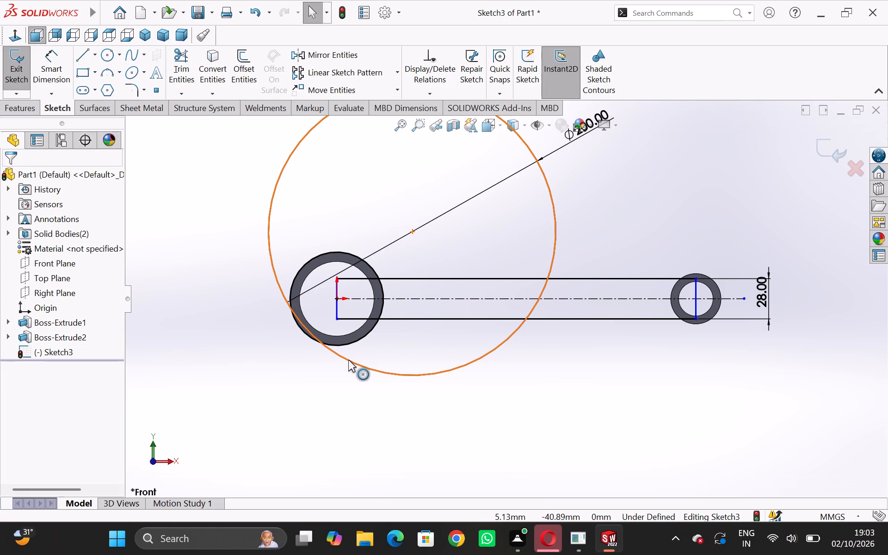
pyautogui.keyDown('ctrl'); pyautogui.click(432, 278); pyautogui.keyUp('ctrl')
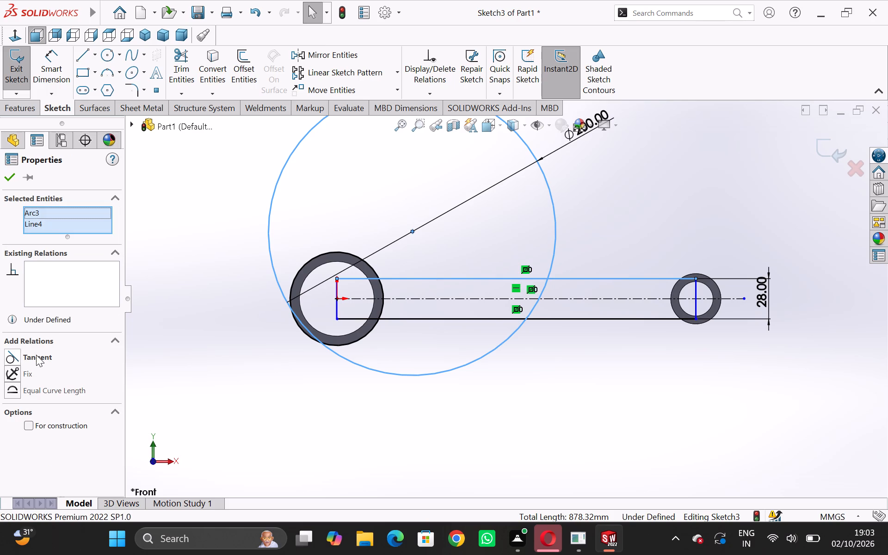
pyautogui.click(37, 355)
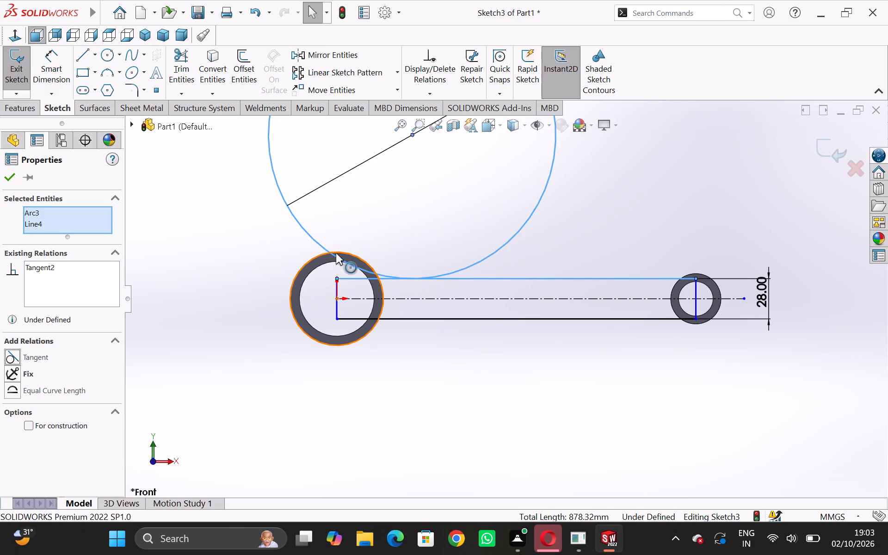
pyautogui.press('Escape')
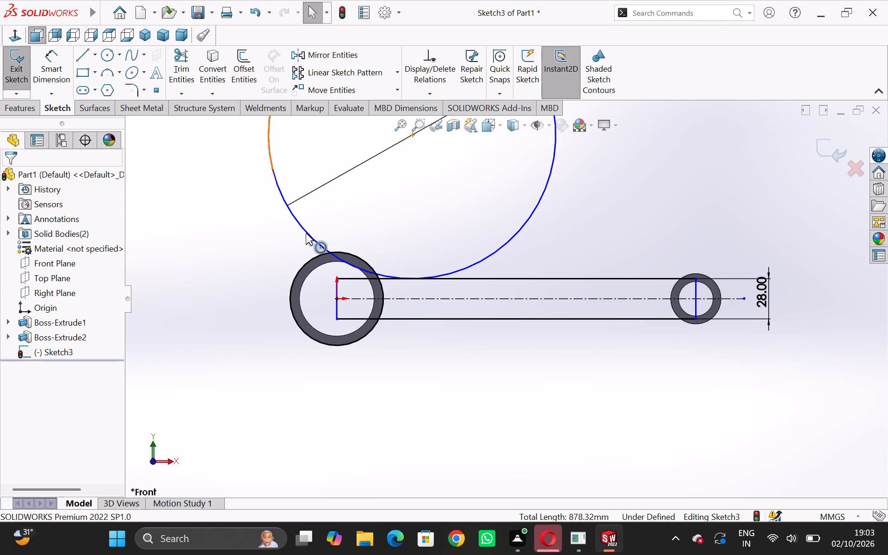
# Add a Tangent relation between the 200 mm circle and the large ring's converted outer circle.
pyautogui.click(306, 233)
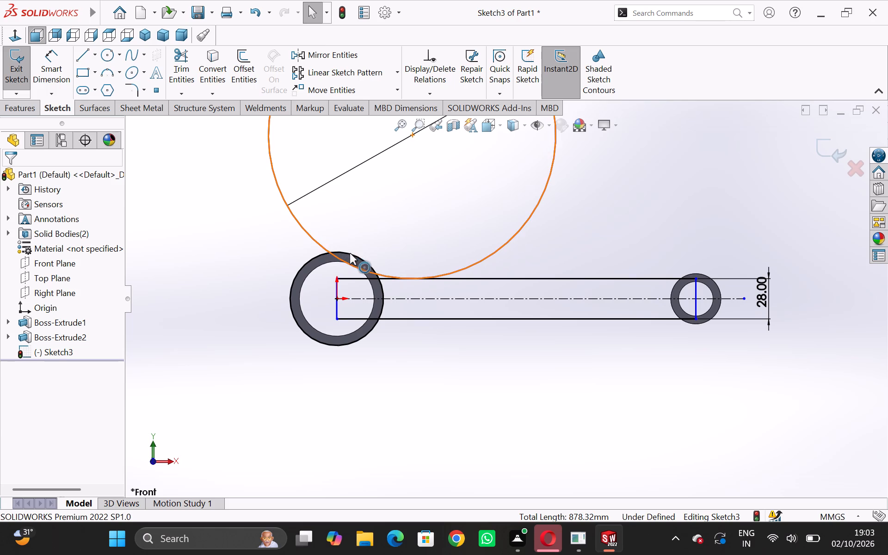
pyautogui.keyDown('ctrl'); pyautogui.click(353, 253); pyautogui.keyUp('ctrl')
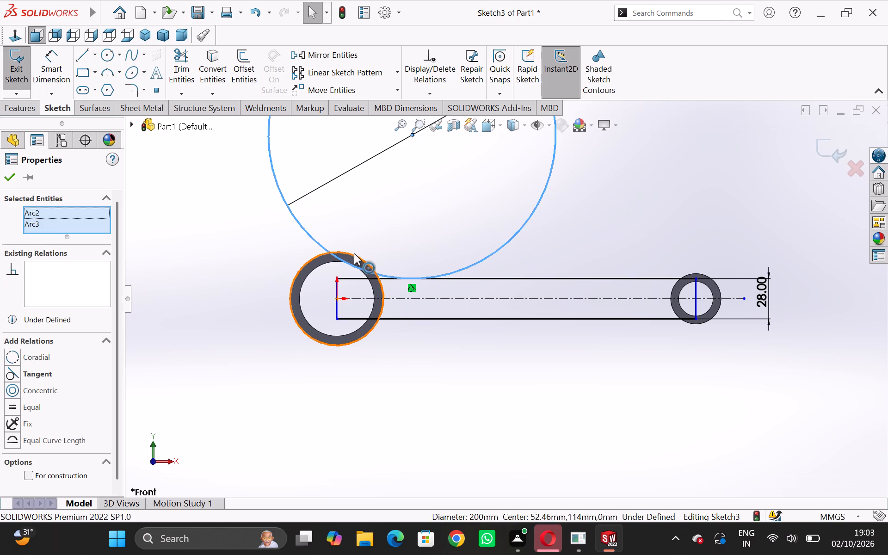
pyautogui.click(31, 373)
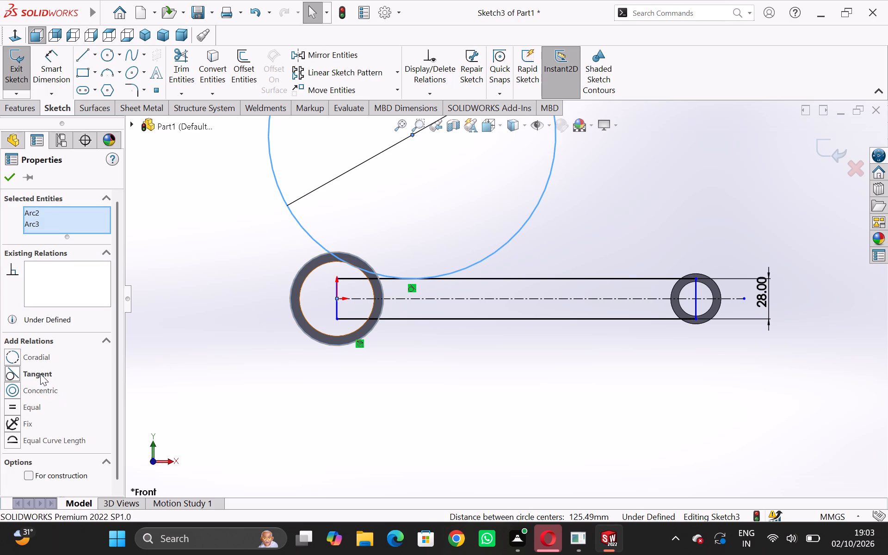
pyautogui.click(43, 373)
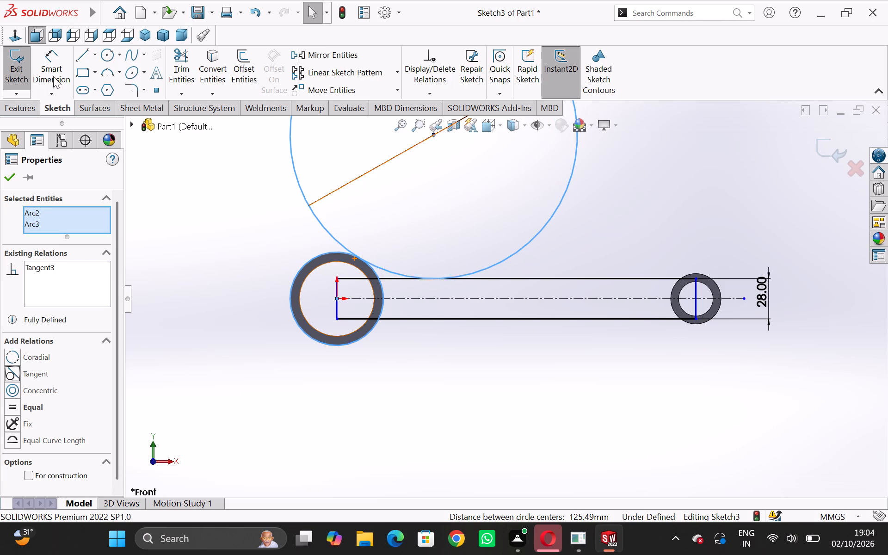
pyautogui.click(11, 185)
pyautogui.click(11, 180)
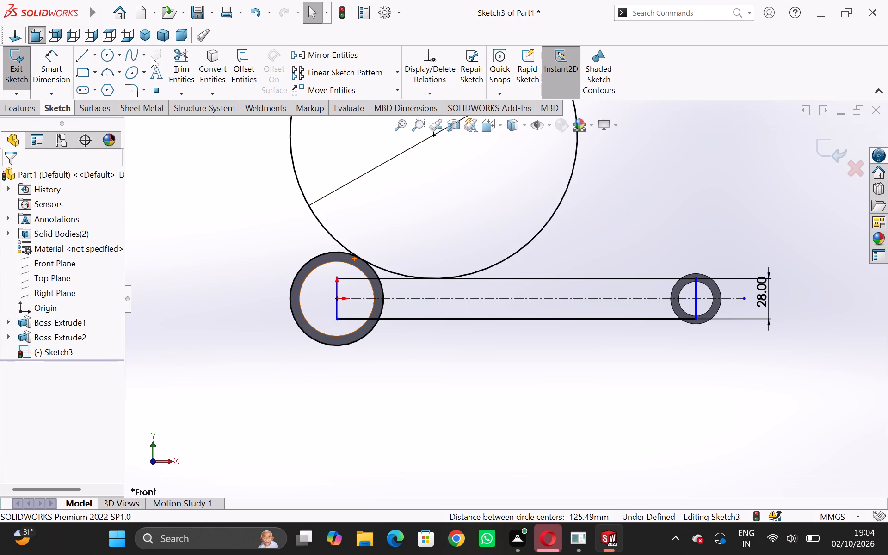
# Trim the 200 mm circle to its blend arc and remove the rectangle's upper edge between that arc and the large ring's interior.
pyautogui.click(183, 52)
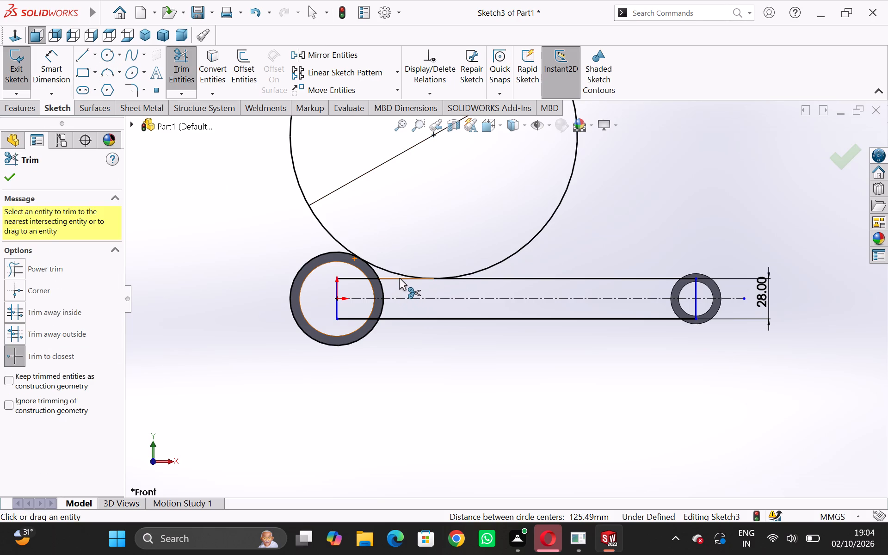
pyautogui.click(399, 278)
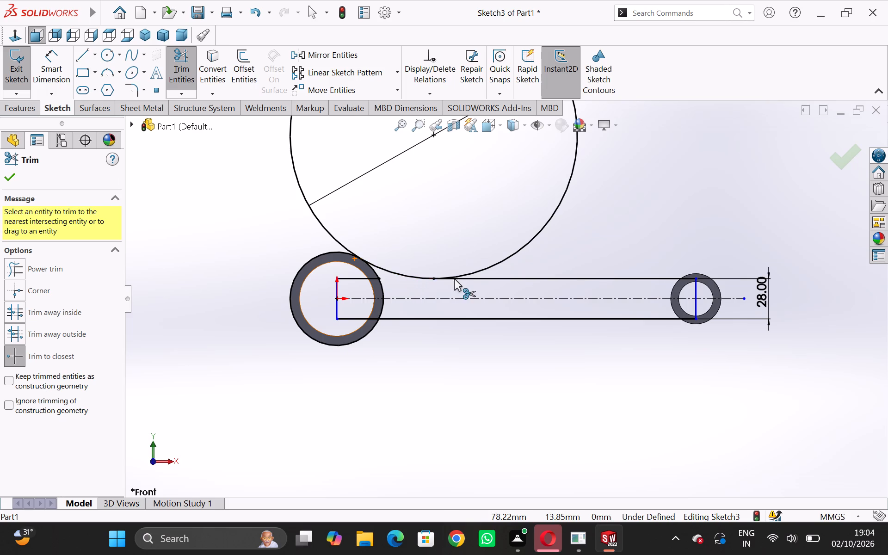
pyautogui.click(483, 269)
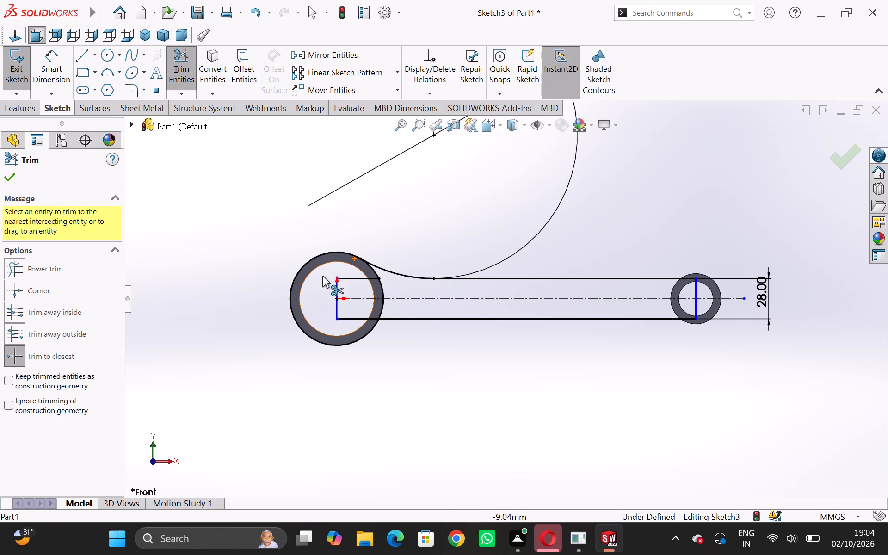
pyautogui.click(355, 278)
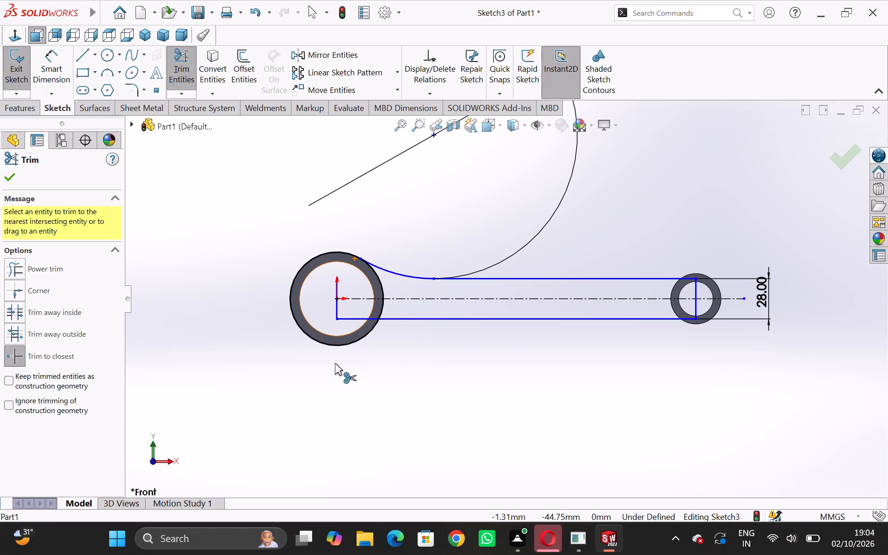
pyautogui.press('Escape')
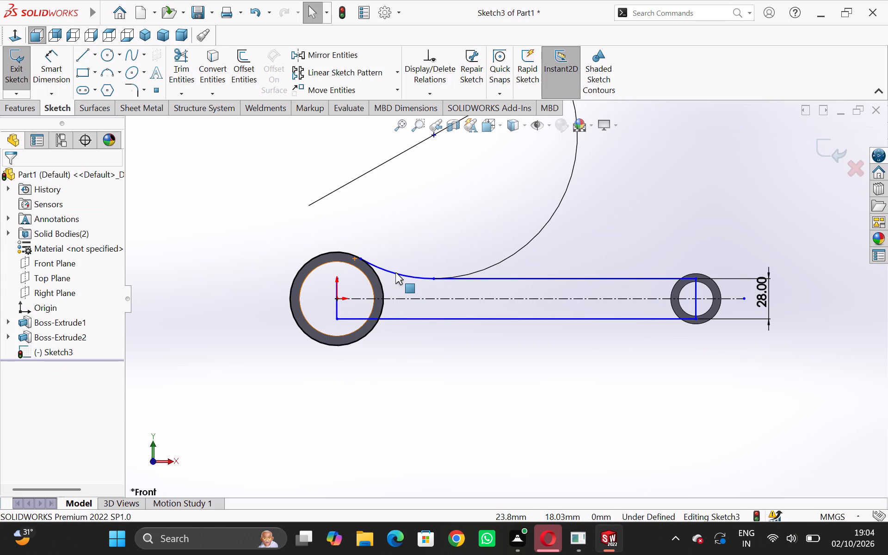
# Mirror the blend arc about the horizontal centerline, keeping the original.
pyautogui.click(399, 272)
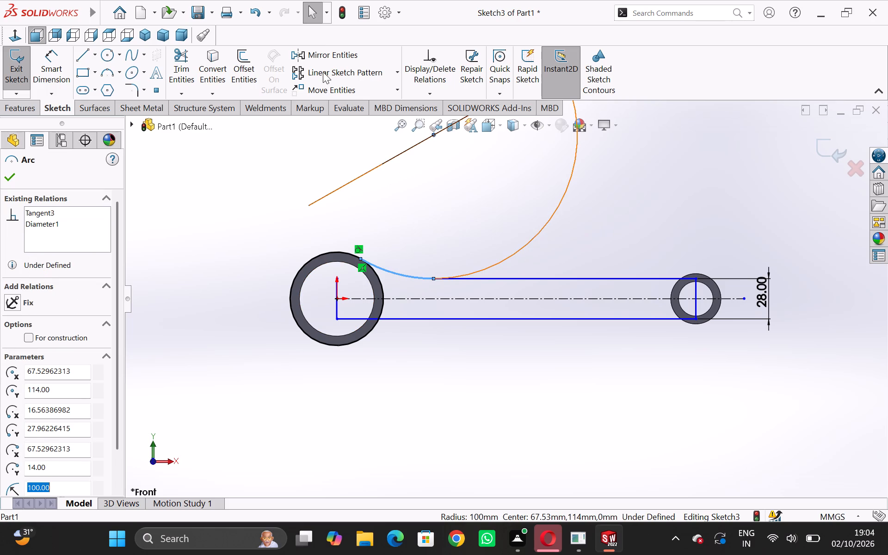
pyautogui.click(325, 51)
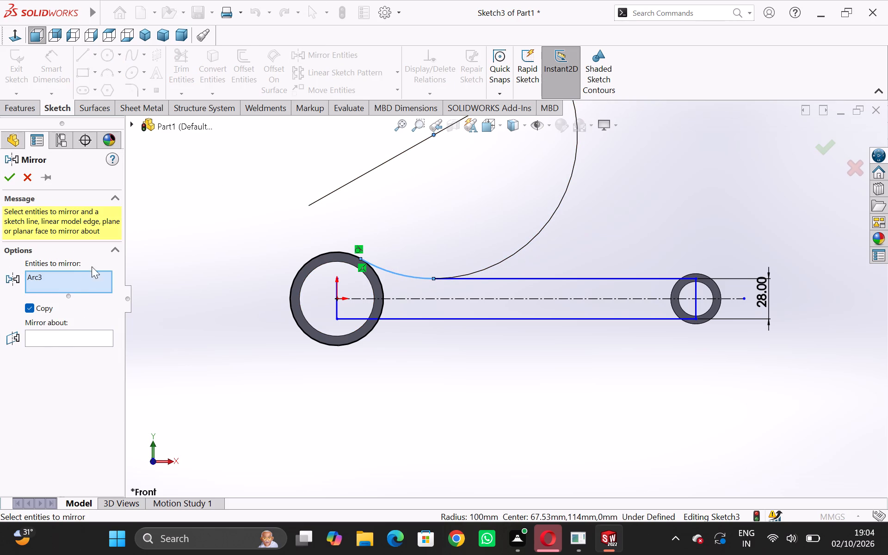
pyautogui.click(53, 338)
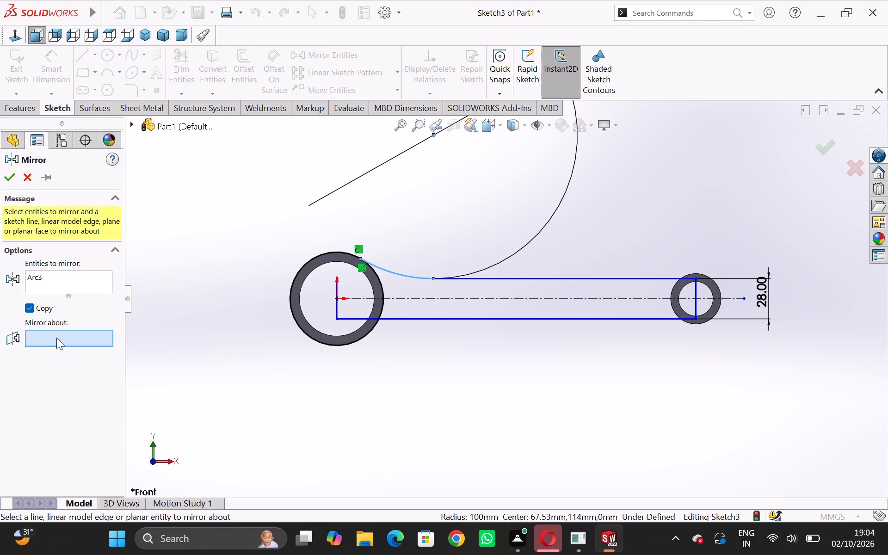
pyautogui.click(421, 298)
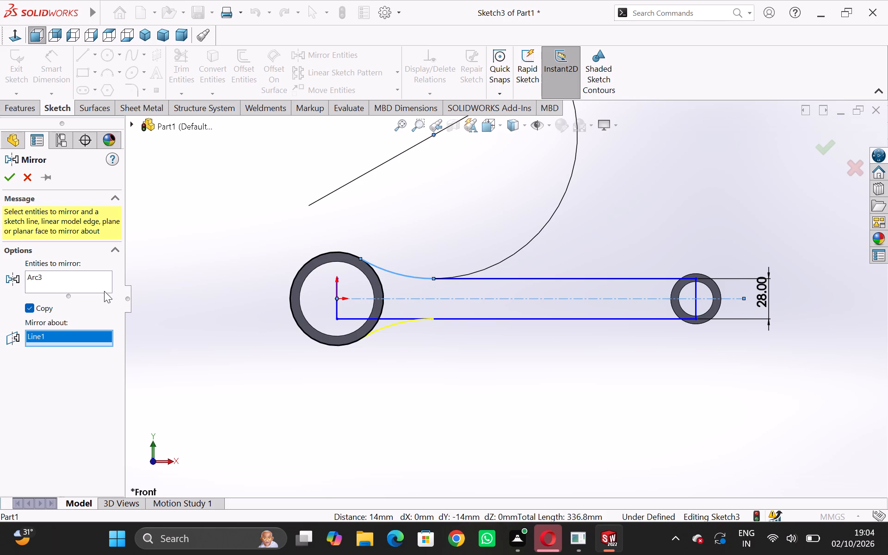
pyautogui.click(11, 176)
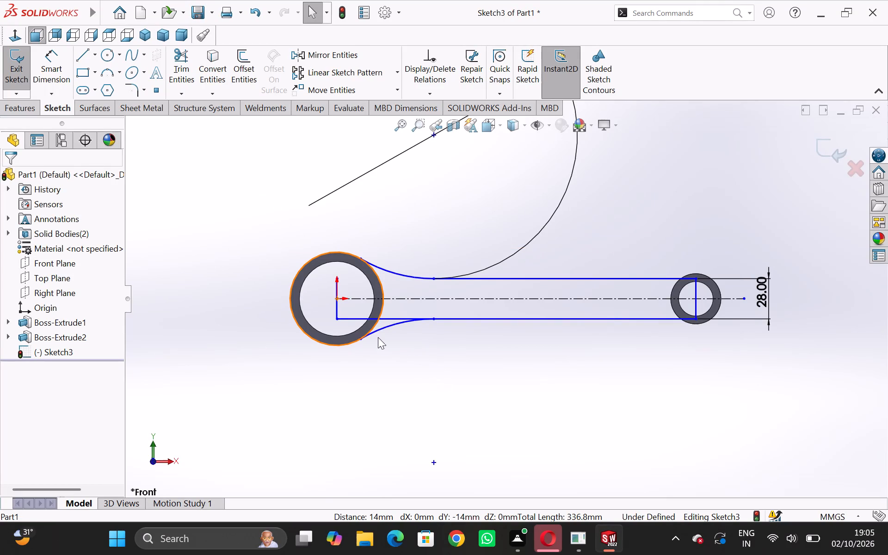
pyautogui.click(242, 190)
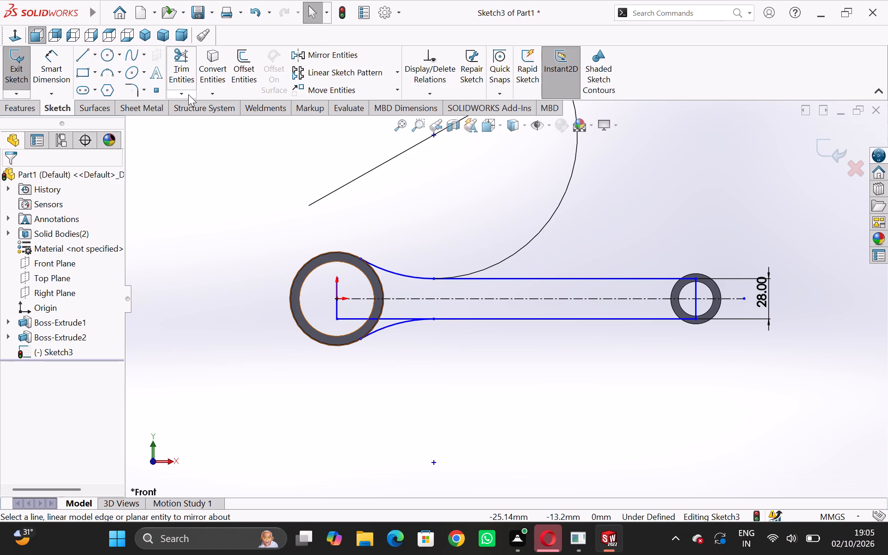
# Trim the leftover rectangle edges and the converted circle's segments between the two blend arcs at the large ring.
pyautogui.click(185, 61)
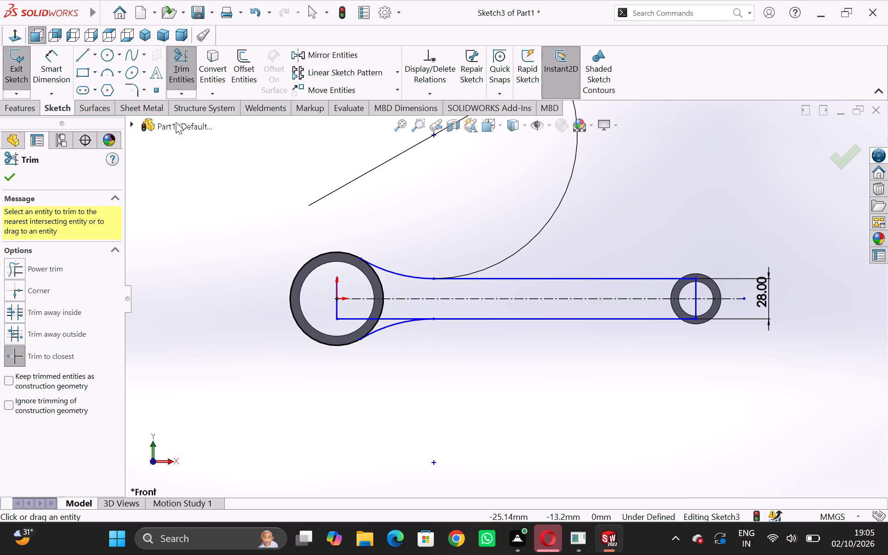
pyautogui.click(339, 303)
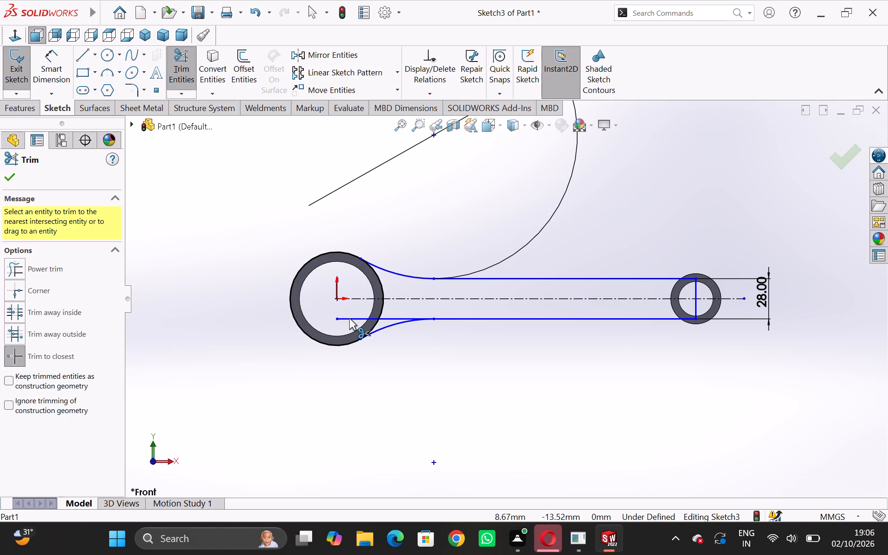
pyautogui.click(350, 317)
pyautogui.click(380, 279)
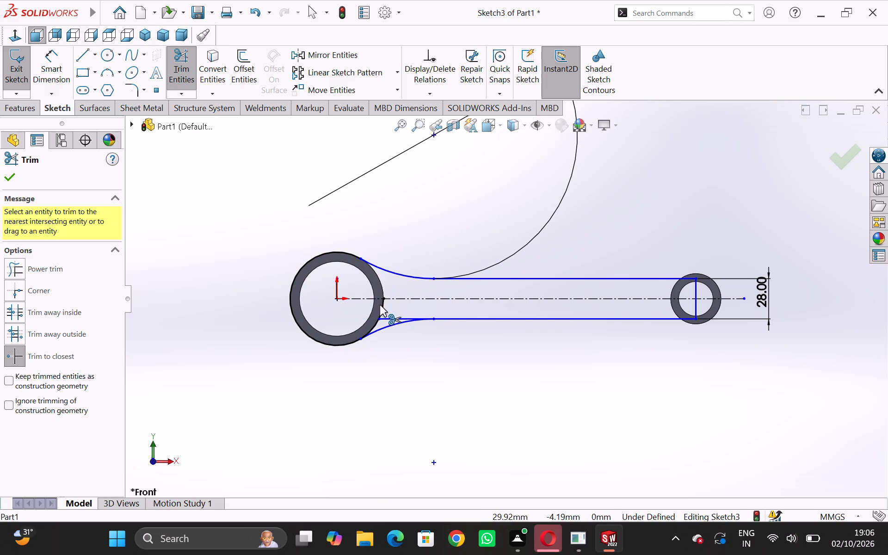
pyautogui.click(383, 308)
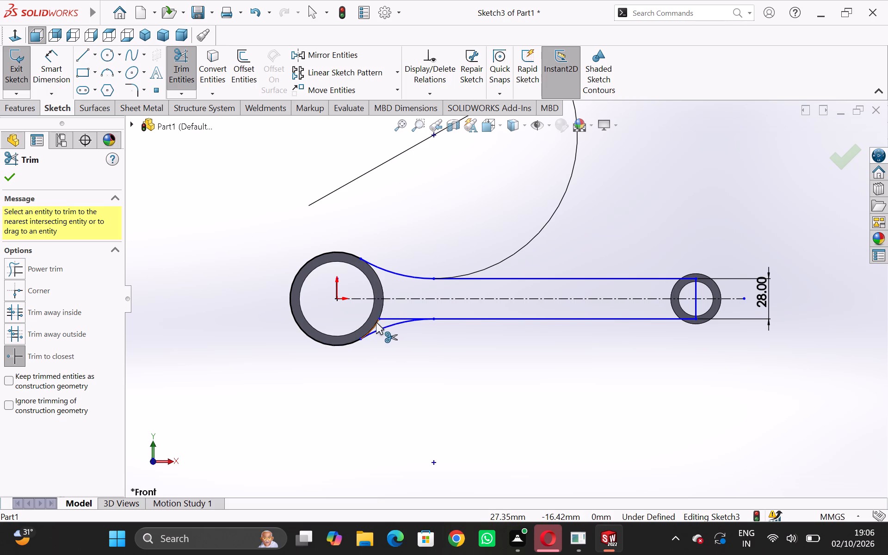
pyautogui.click(388, 320)
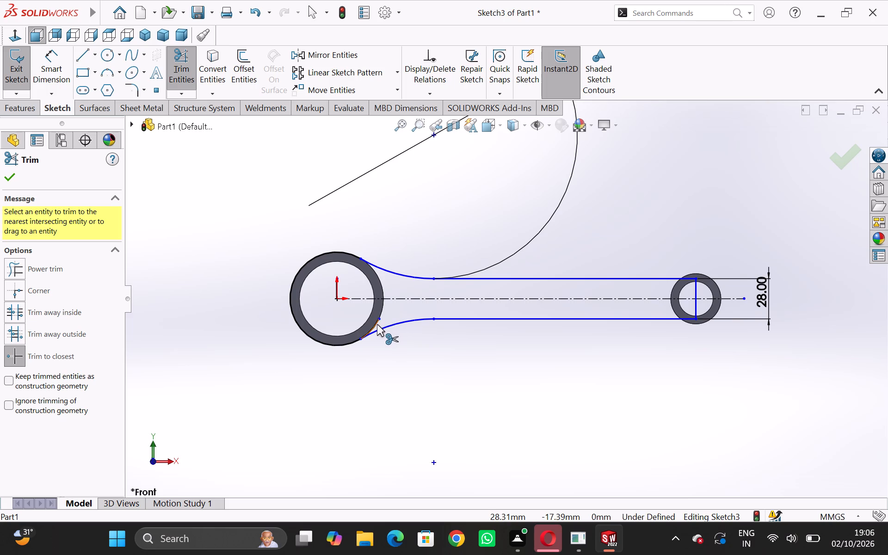
pyautogui.click(377, 324)
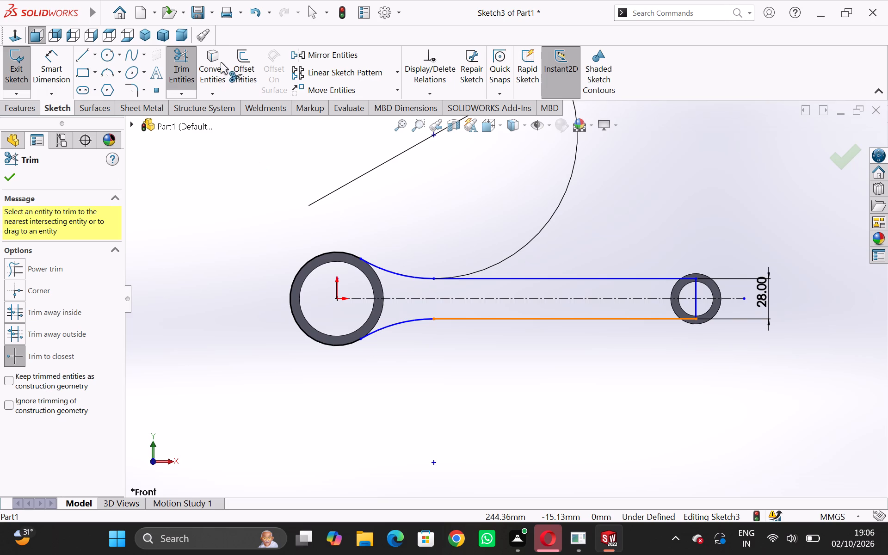
# Convert the small ring's outer circular edge into a sketch entity.
pyautogui.click(204, 56)
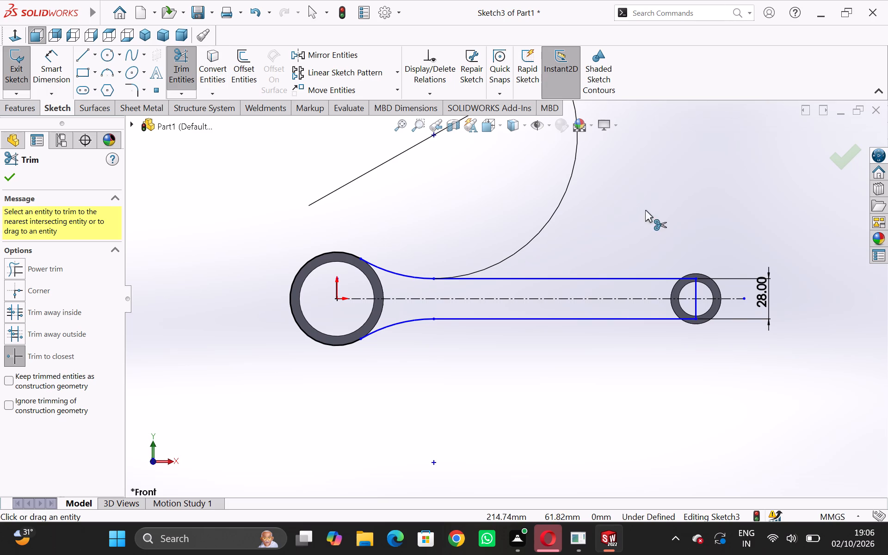
pyautogui.click(210, 70)
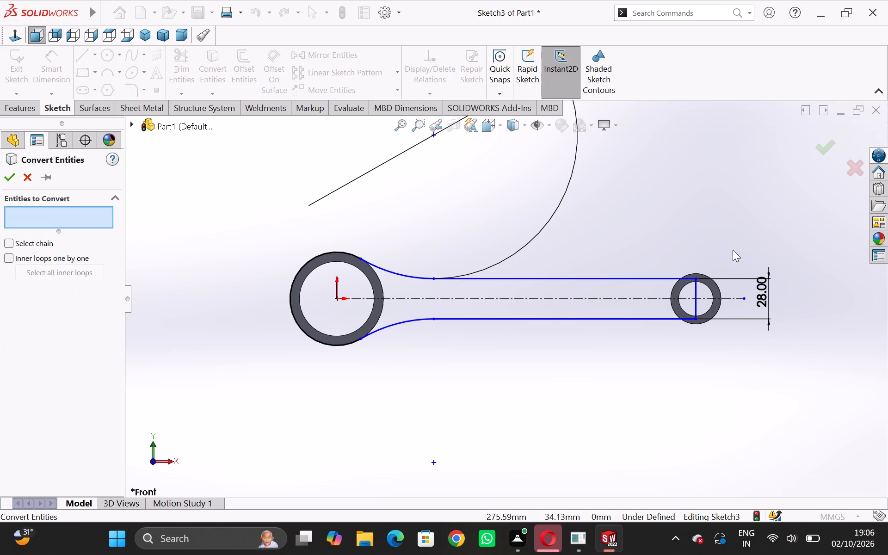
pyautogui.click(698, 275)
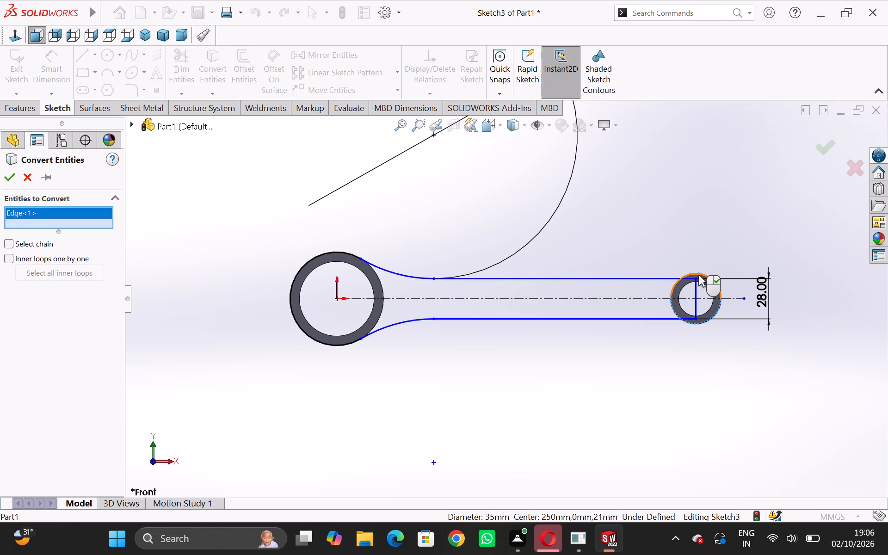
pyautogui.click(5, 179)
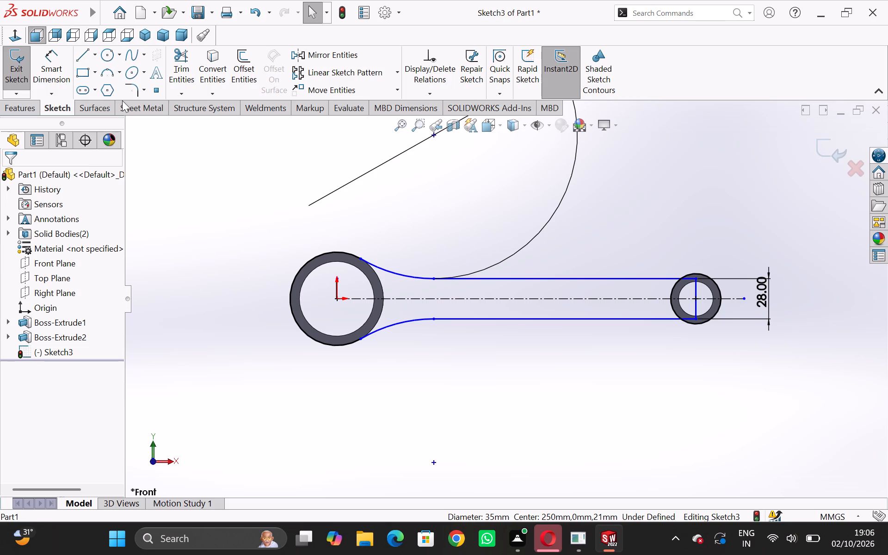
# Trim the shank rectangle's leftover edges inside the small ring and the converted circle's segments outside the shank edges.
pyautogui.click(180, 61)
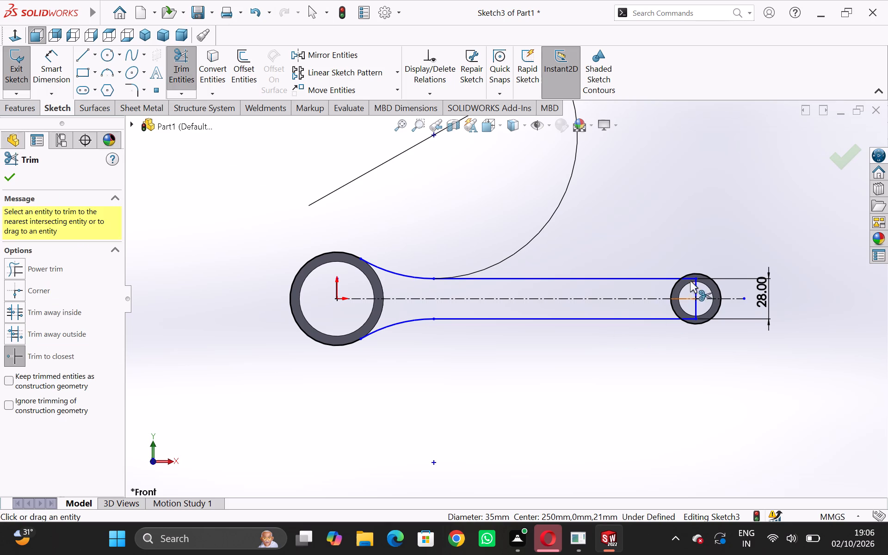
pyautogui.click(684, 277)
pyautogui.click(696, 291)
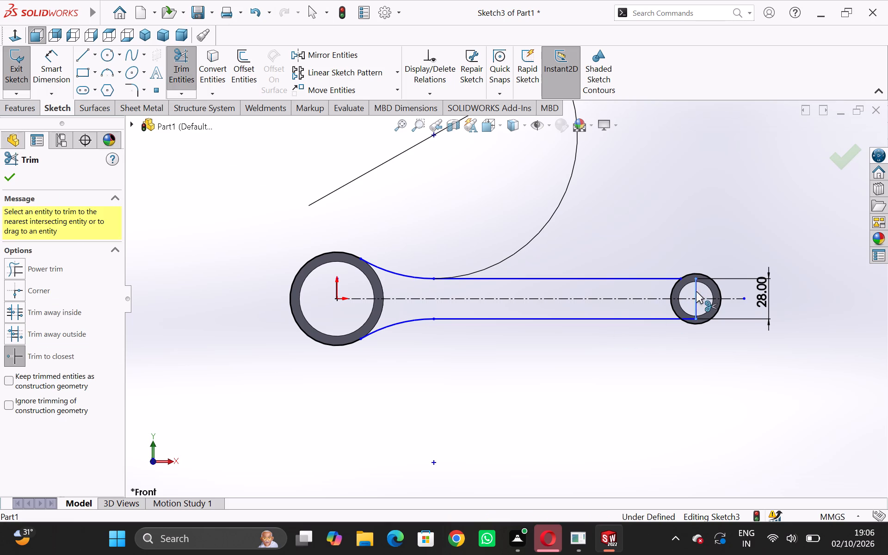
pyautogui.click(477, 277)
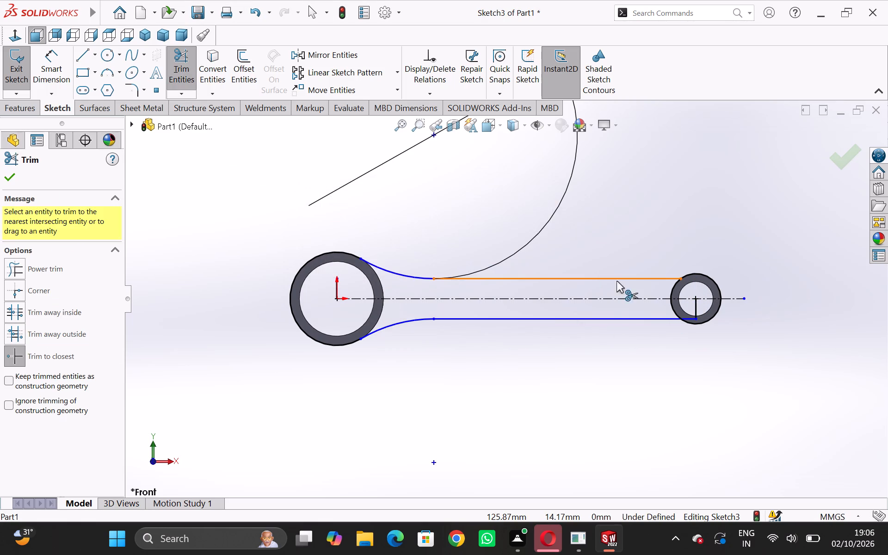
pyautogui.click(695, 306)
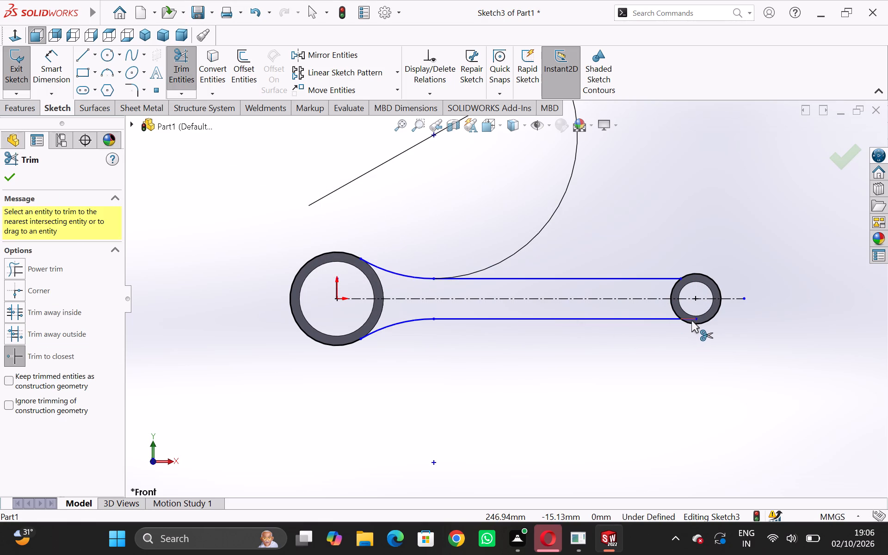
pyautogui.click(689, 319)
pyautogui.click(721, 289)
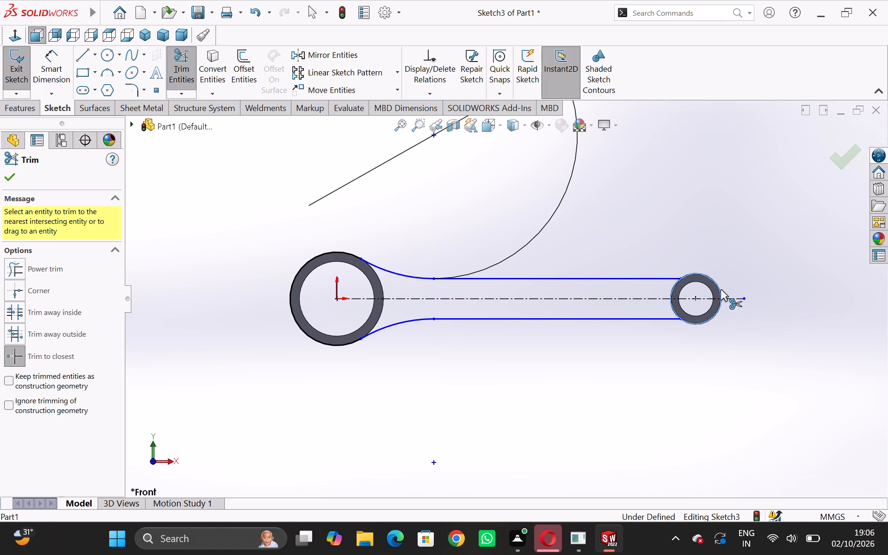
pyautogui.click(716, 313)
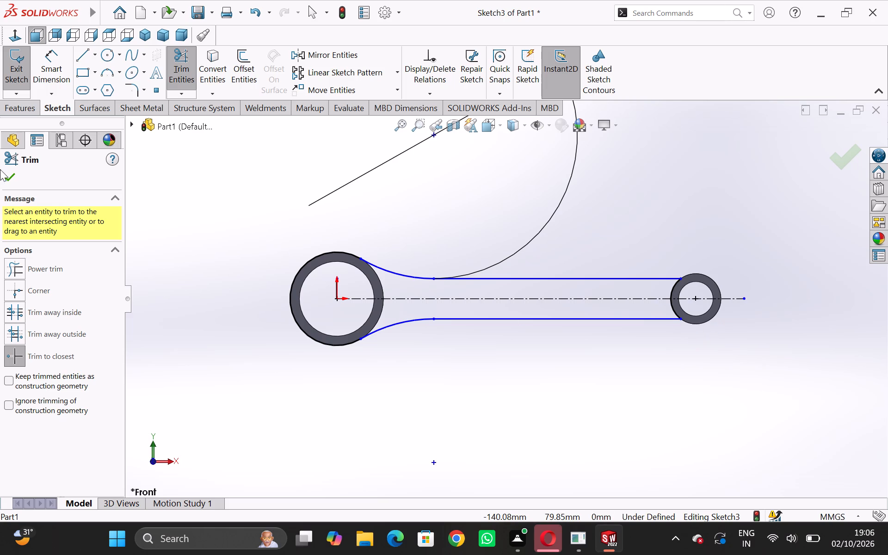
pyautogui.click(10, 179)
# Add a driven radius dimension to the lower blend arc beside the large ring.
pyautogui.click(61, 68)
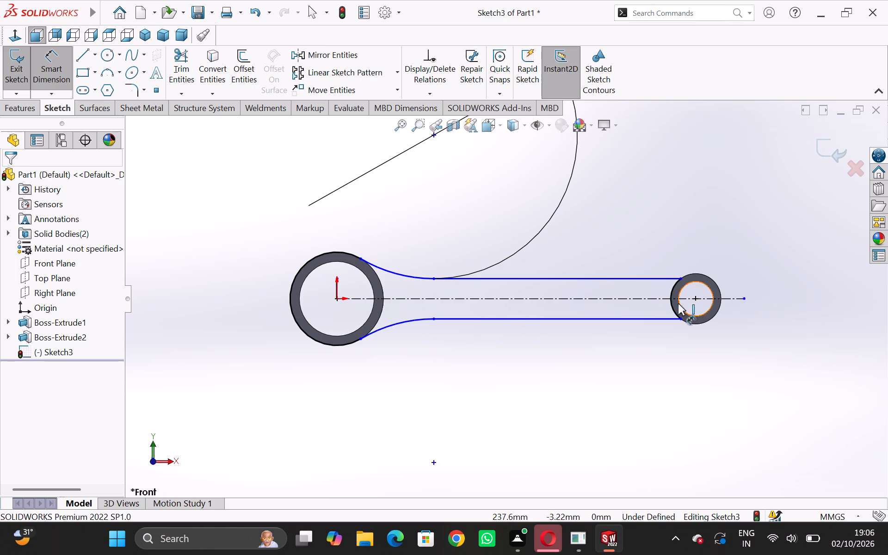
pyautogui.click(662, 277)
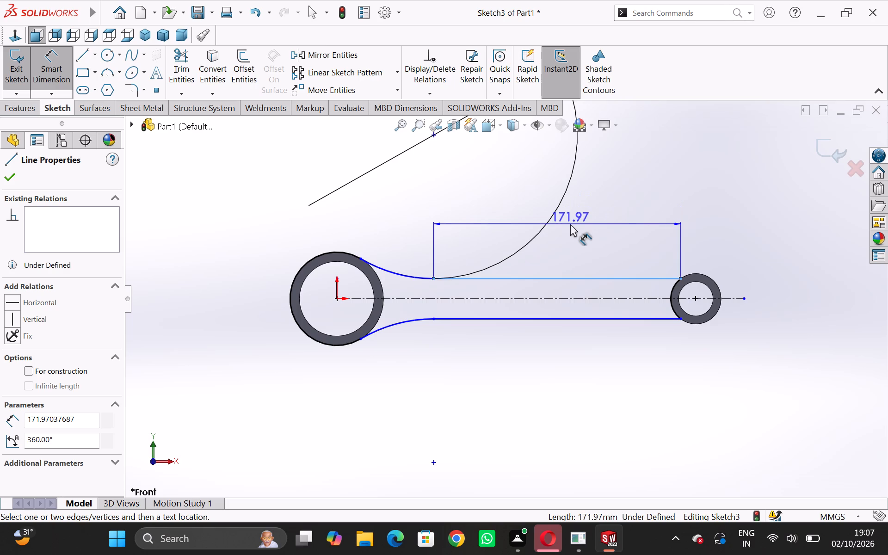
pyautogui.press('Escape')
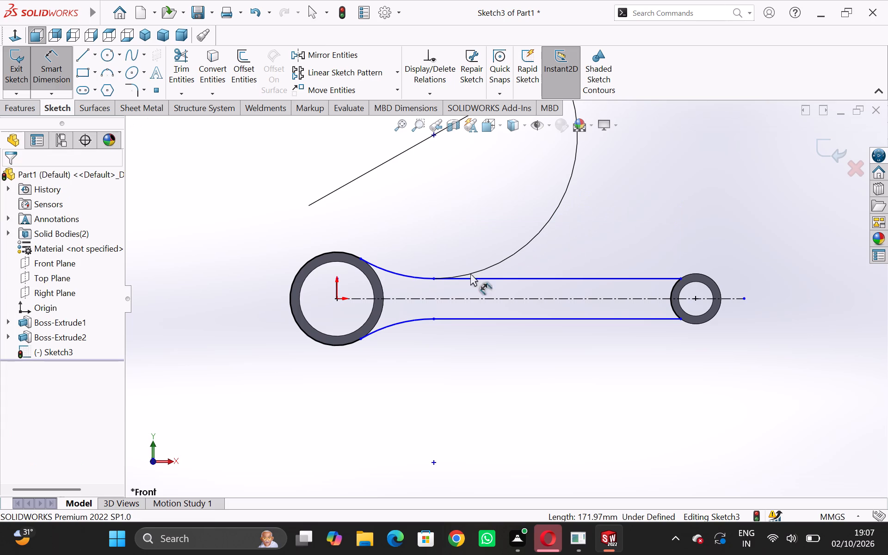
pyautogui.click(407, 320)
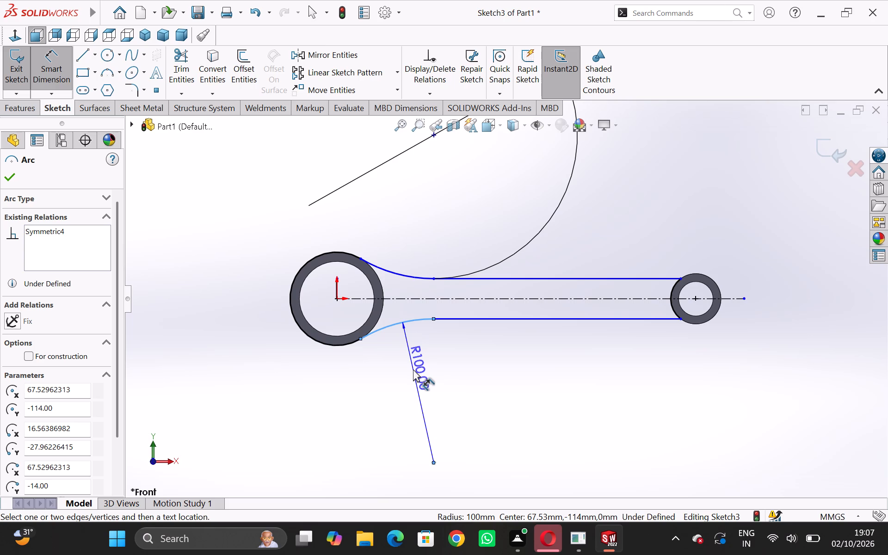
pyautogui.click(413, 369)
pyautogui.click(519, 259)
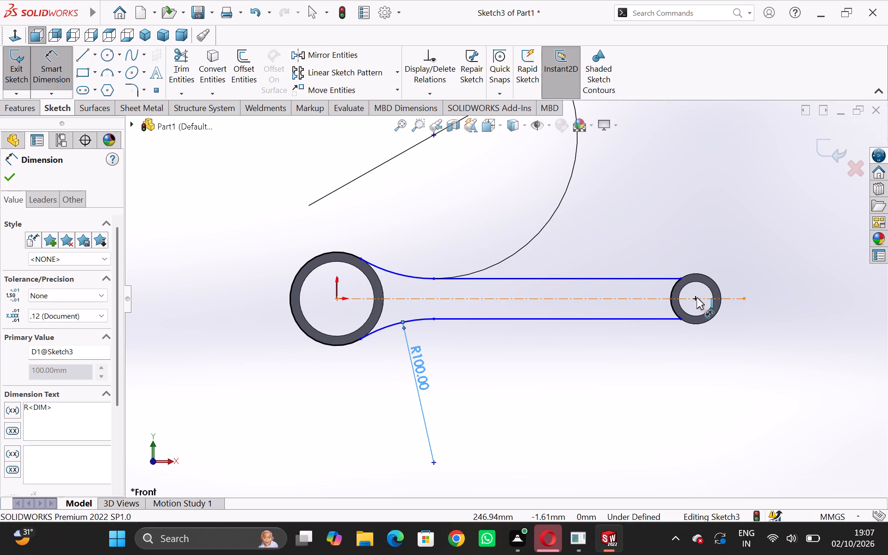
# Dimension the distance between the shank's upper and lower straight edges as 28 mm.
pyautogui.click(663, 280)
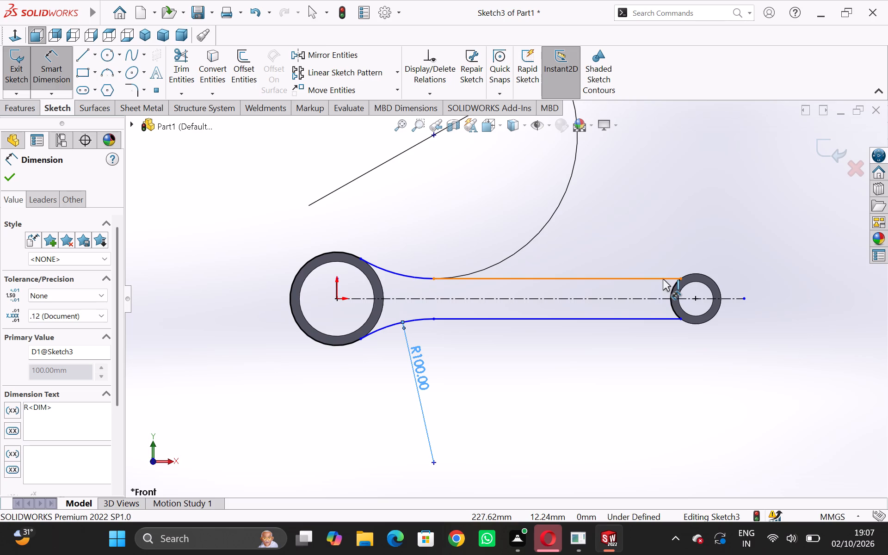
pyautogui.click(646, 319)
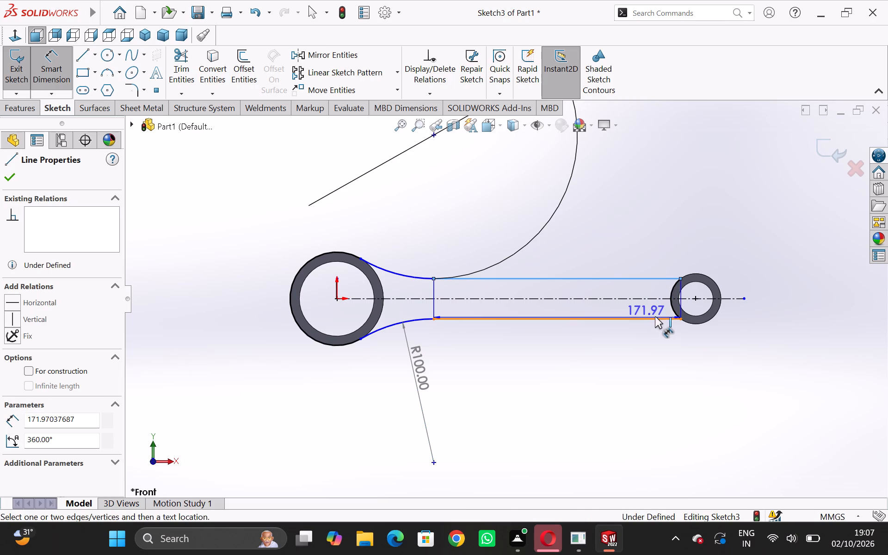
pyautogui.click(764, 299)
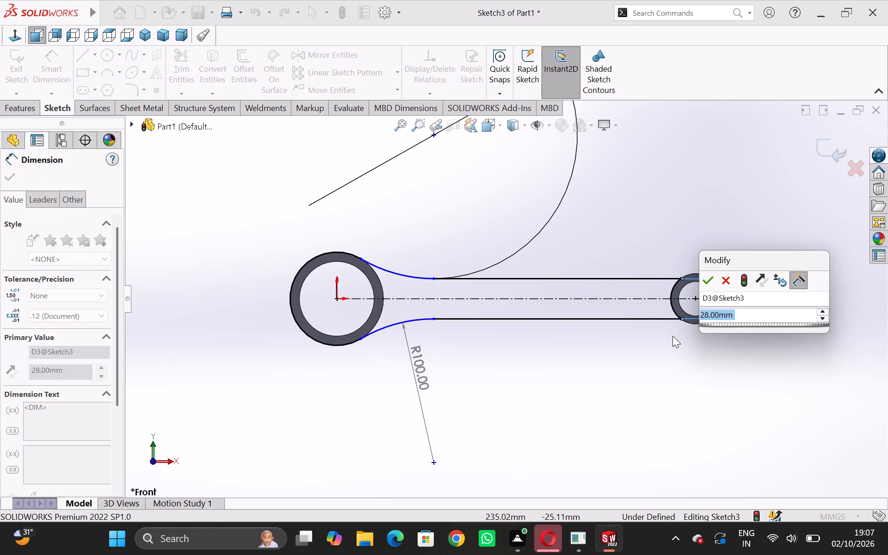
pyautogui.click(705, 283)
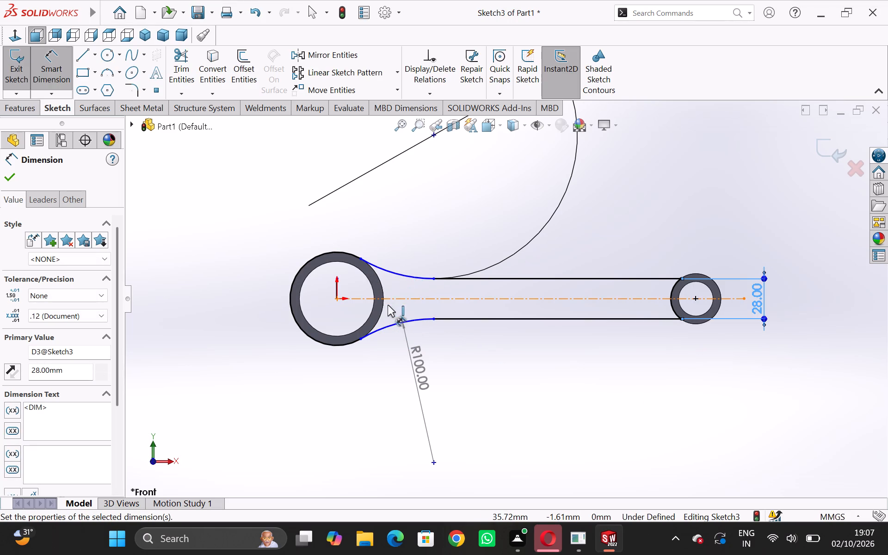
# Dimension the vertical distance from the origin to the upper blend arc's center.
pyautogui.click(336, 300)
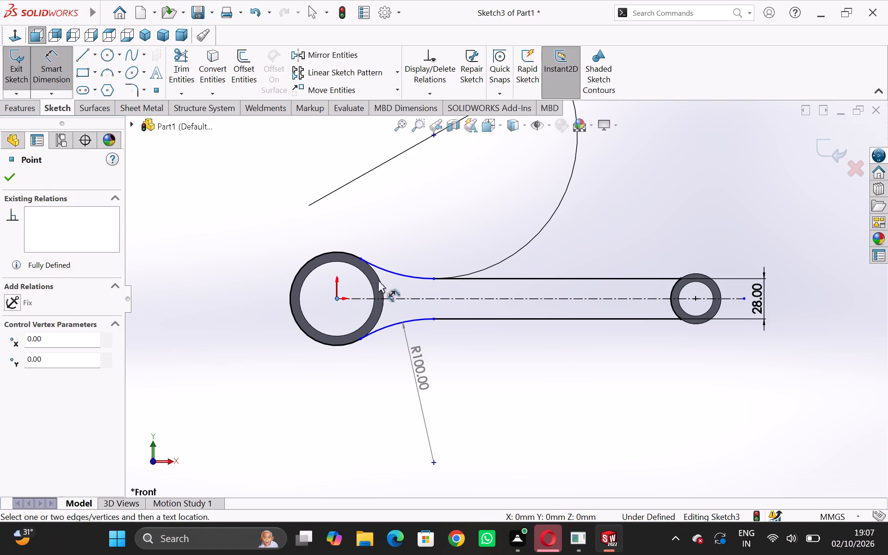
pyautogui.click(395, 272)
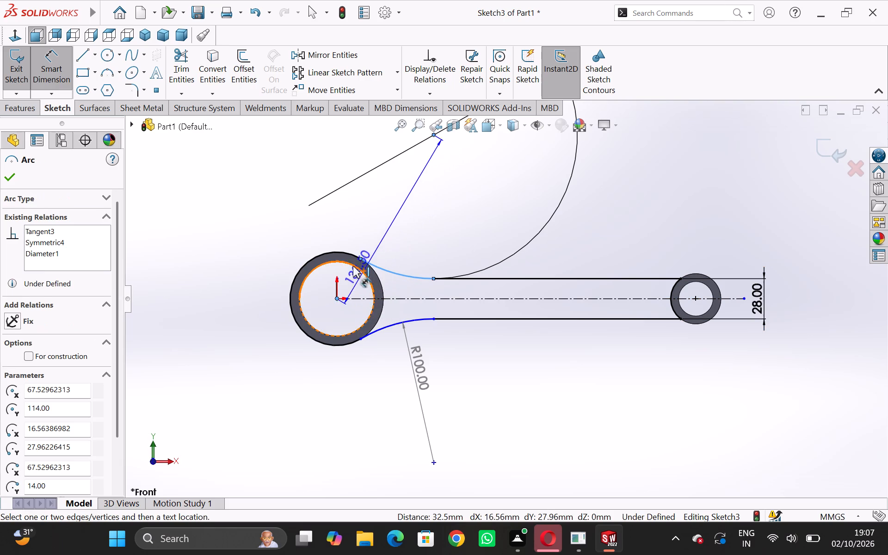
pyautogui.click(259, 246)
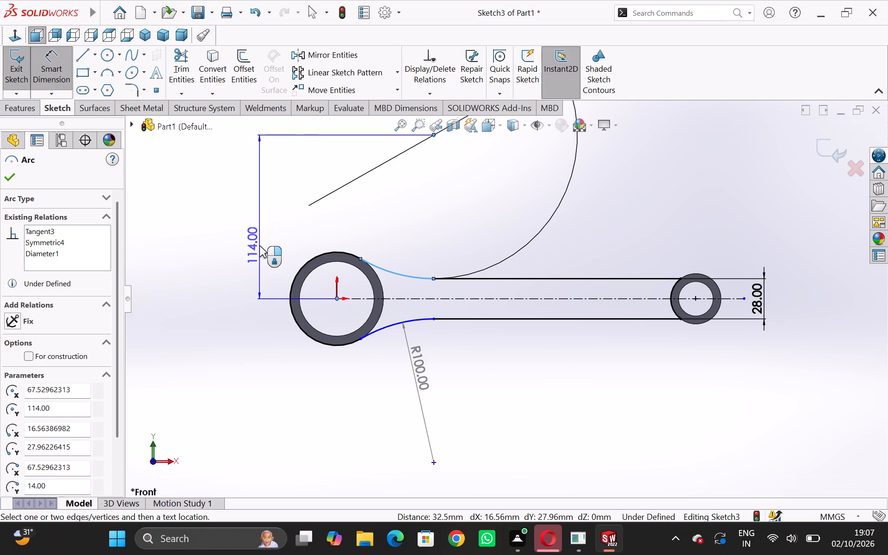
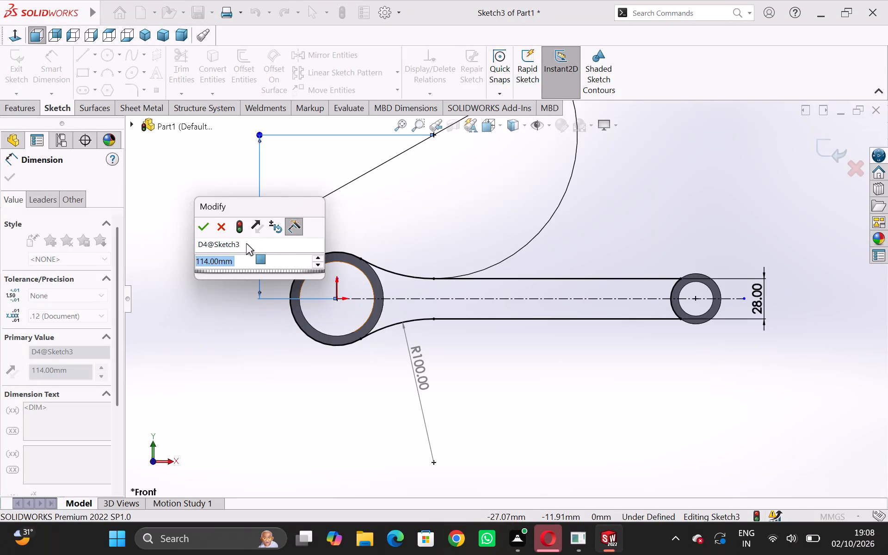
# Accept 114 mm for the vertical dimension from the origin to the upper blend arc's center.
pyautogui.click(207, 228)
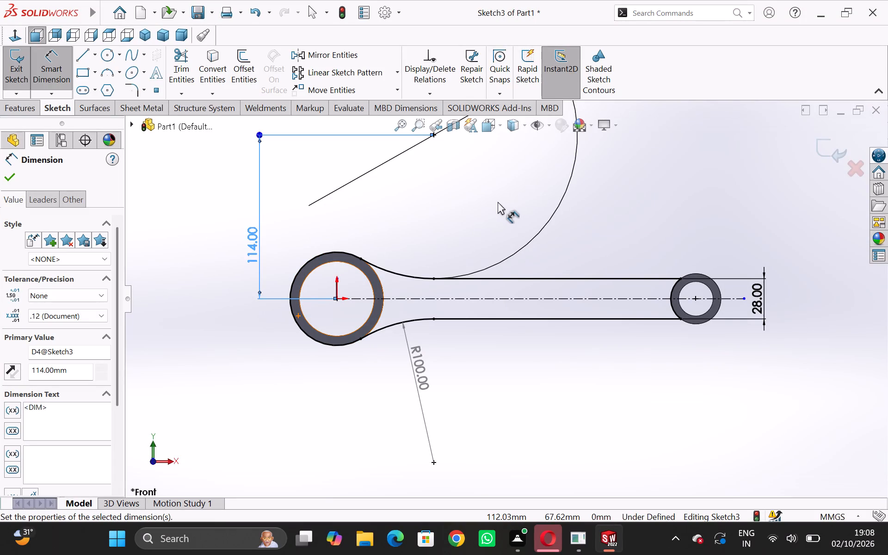
pyautogui.click(5, 180)
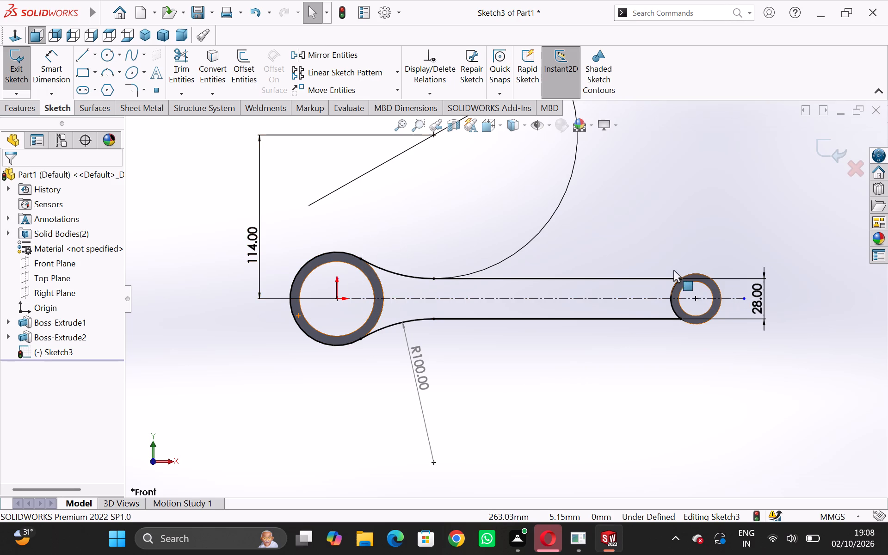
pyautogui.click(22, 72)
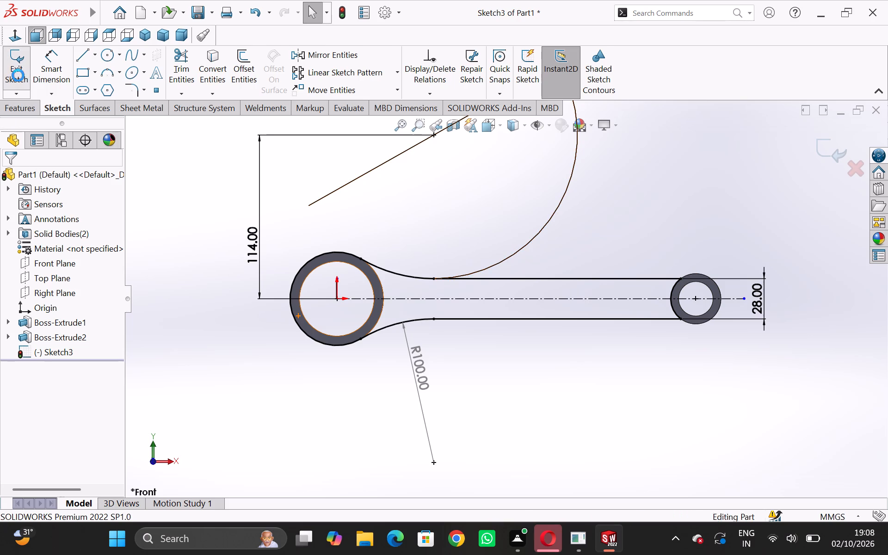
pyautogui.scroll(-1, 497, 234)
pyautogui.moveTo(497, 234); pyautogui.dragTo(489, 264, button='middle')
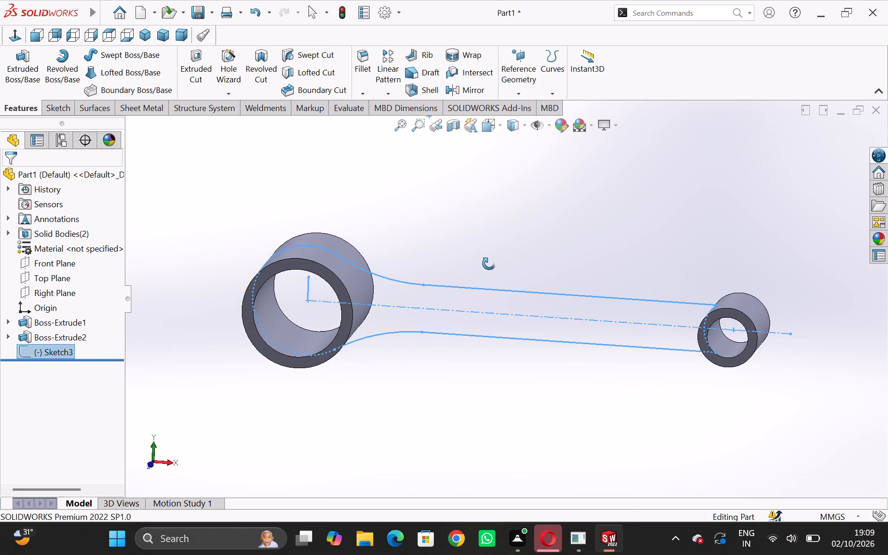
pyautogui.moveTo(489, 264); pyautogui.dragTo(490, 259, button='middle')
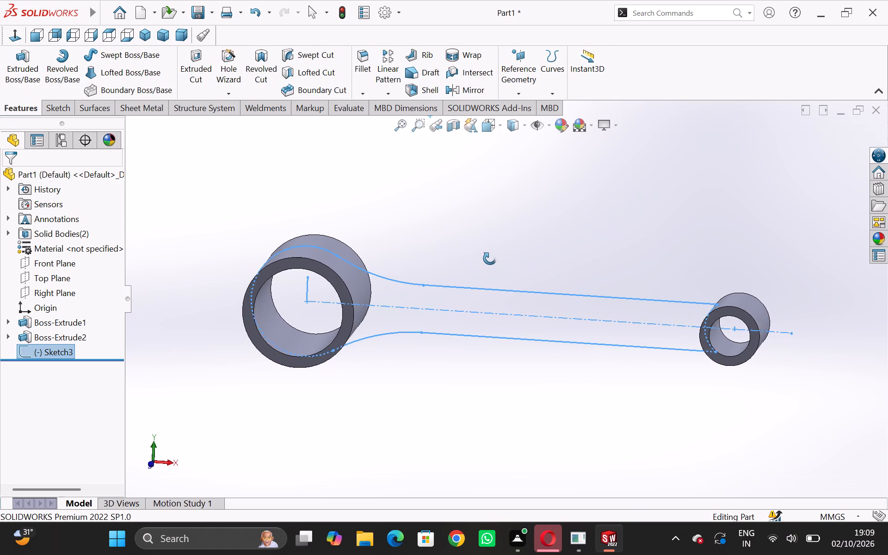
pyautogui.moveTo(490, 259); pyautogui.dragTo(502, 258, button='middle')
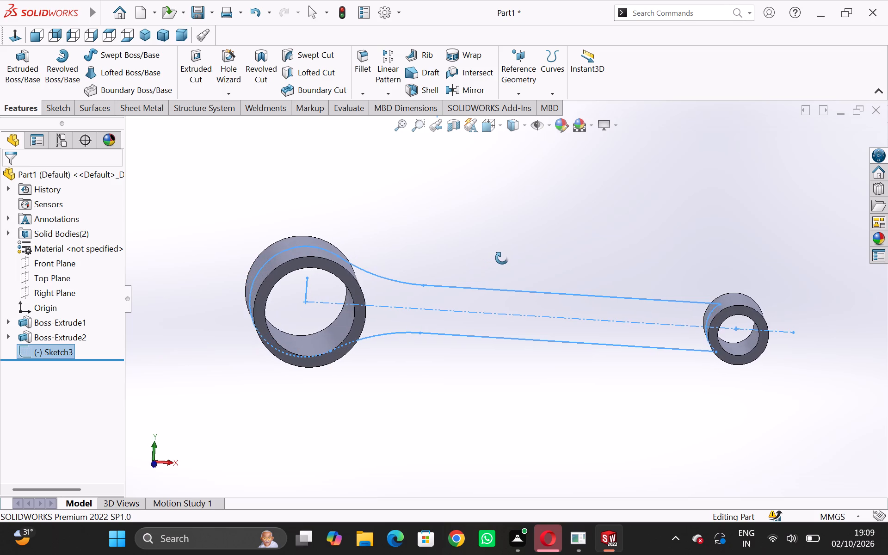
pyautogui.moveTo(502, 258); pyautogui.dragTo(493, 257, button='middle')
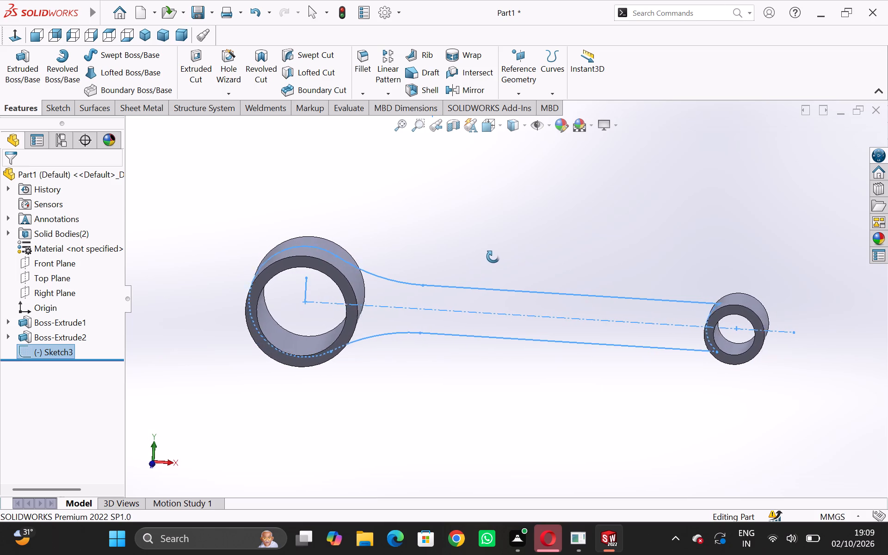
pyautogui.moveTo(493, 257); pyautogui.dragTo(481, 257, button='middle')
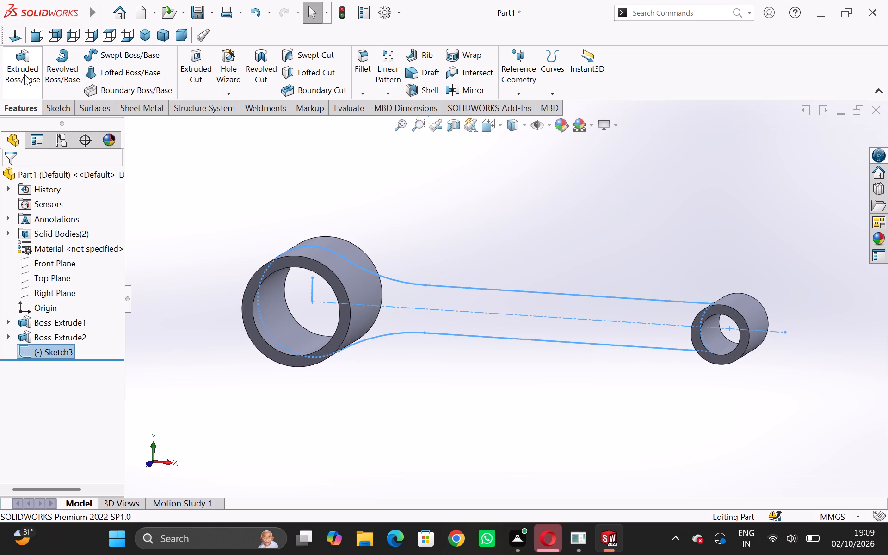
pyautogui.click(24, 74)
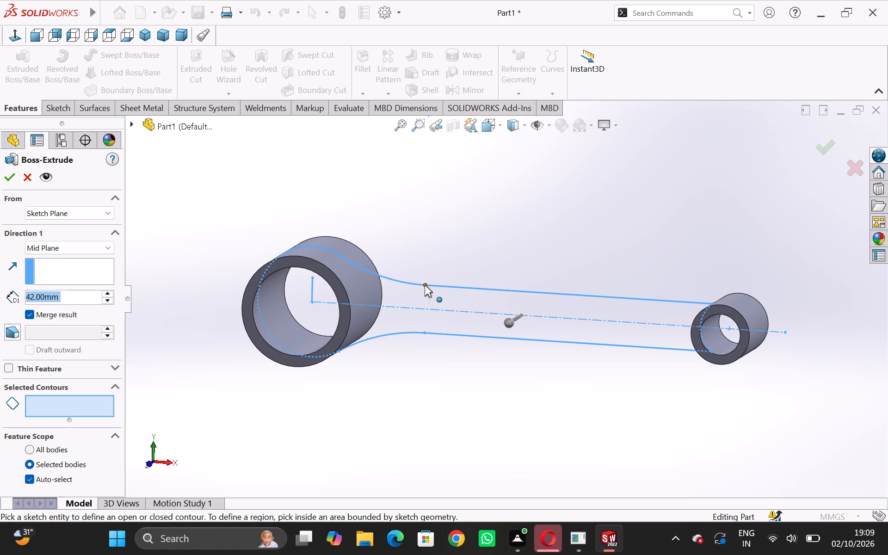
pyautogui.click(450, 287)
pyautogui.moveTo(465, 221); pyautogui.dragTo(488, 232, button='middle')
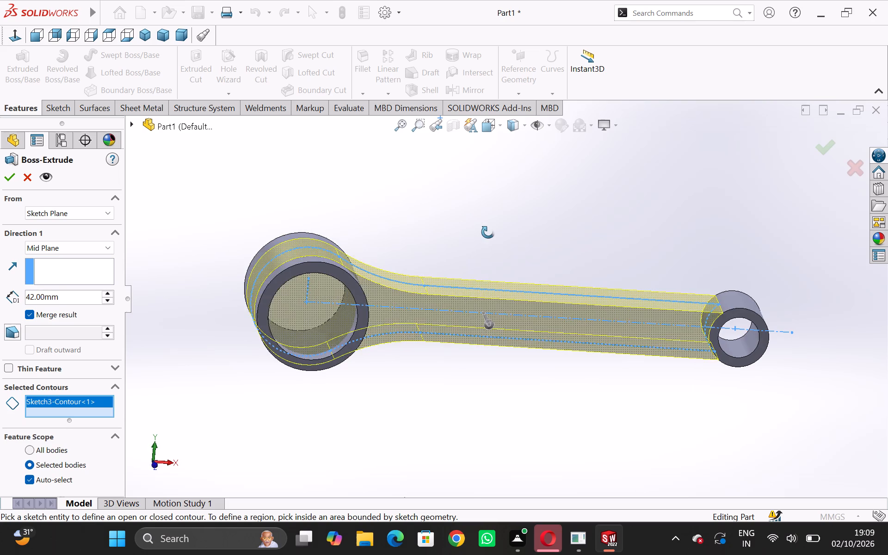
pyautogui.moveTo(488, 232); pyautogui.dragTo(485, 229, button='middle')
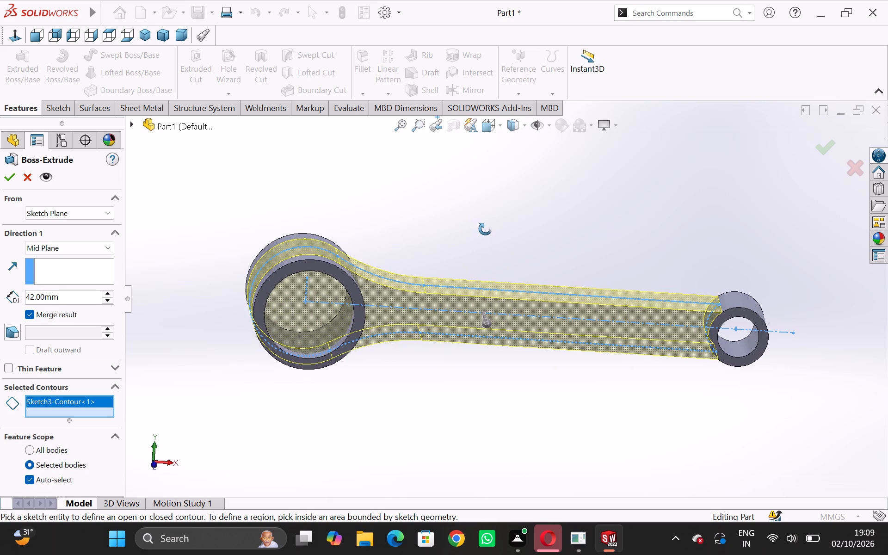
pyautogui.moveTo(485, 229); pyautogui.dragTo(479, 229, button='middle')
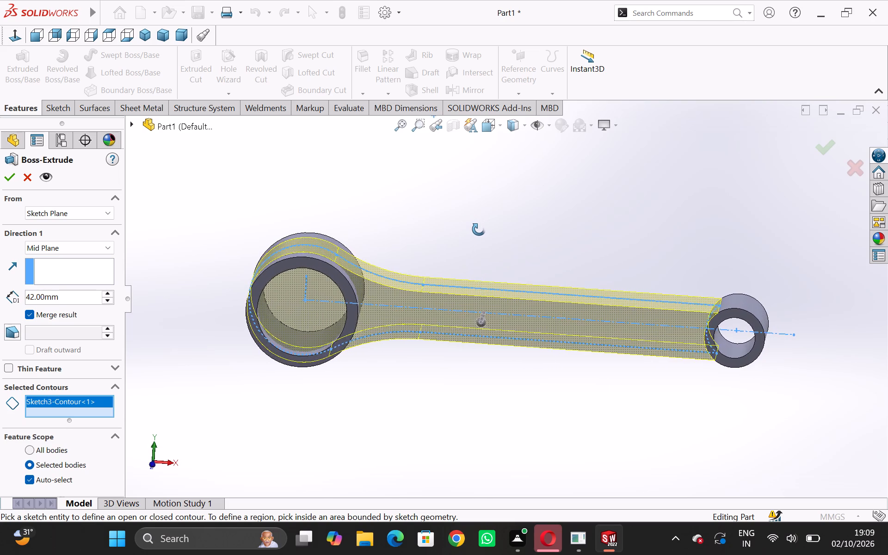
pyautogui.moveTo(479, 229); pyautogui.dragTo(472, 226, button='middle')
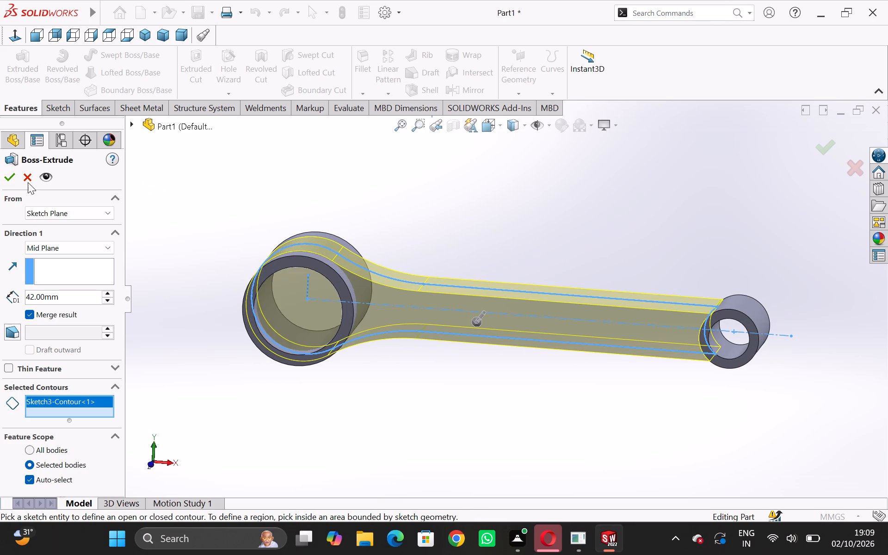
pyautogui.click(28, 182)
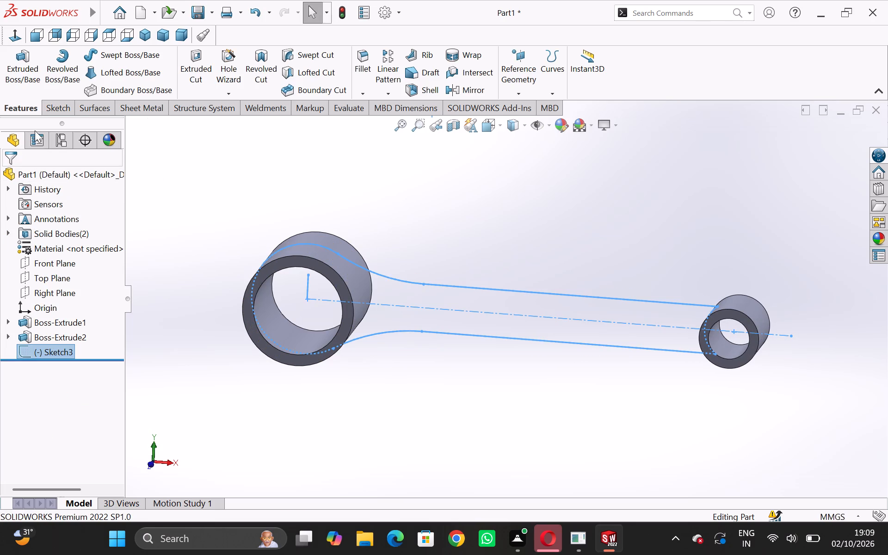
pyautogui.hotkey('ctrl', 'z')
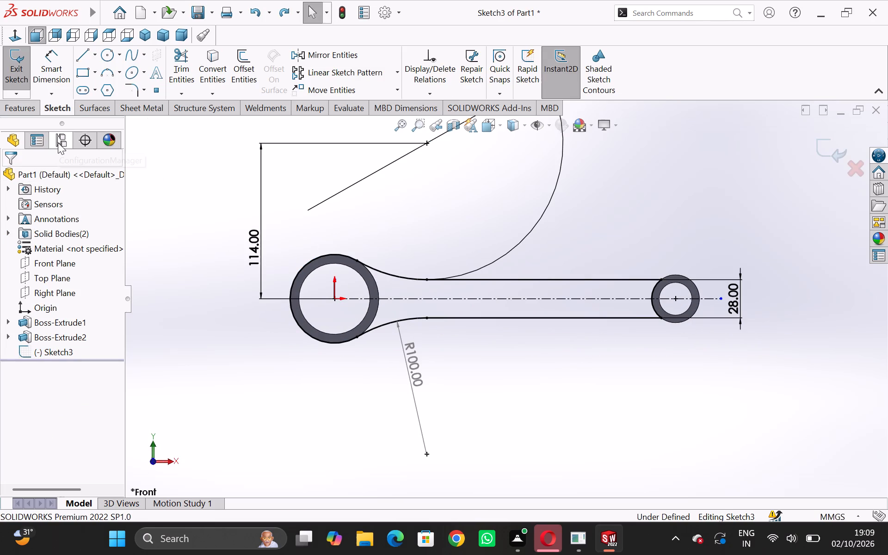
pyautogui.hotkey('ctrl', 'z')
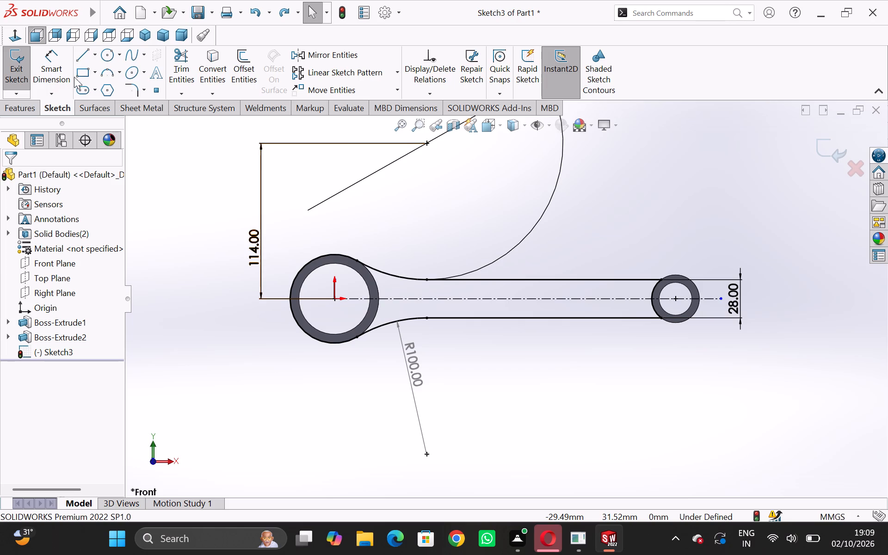
# Convert the large ring's outer circular edge into the shank sketch.
pyautogui.click(202, 60)
pyautogui.click(378, 288)
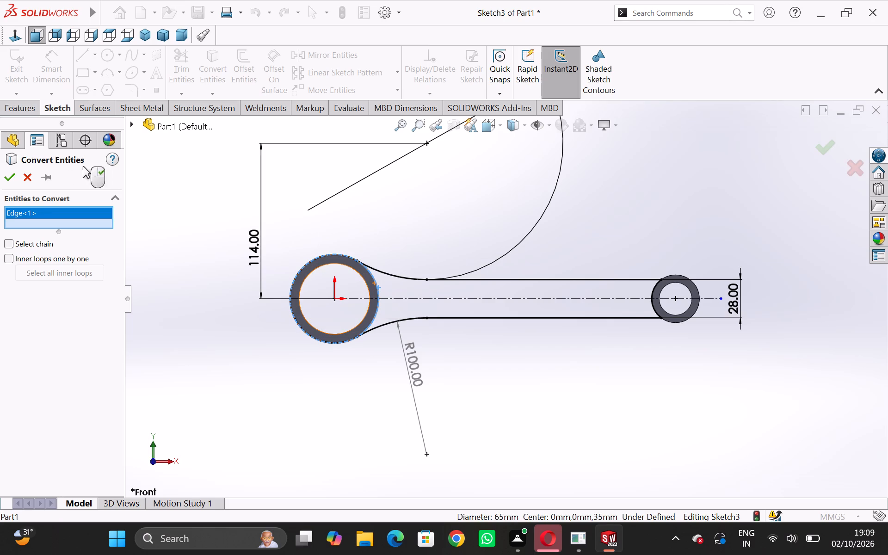
pyautogui.click(13, 178)
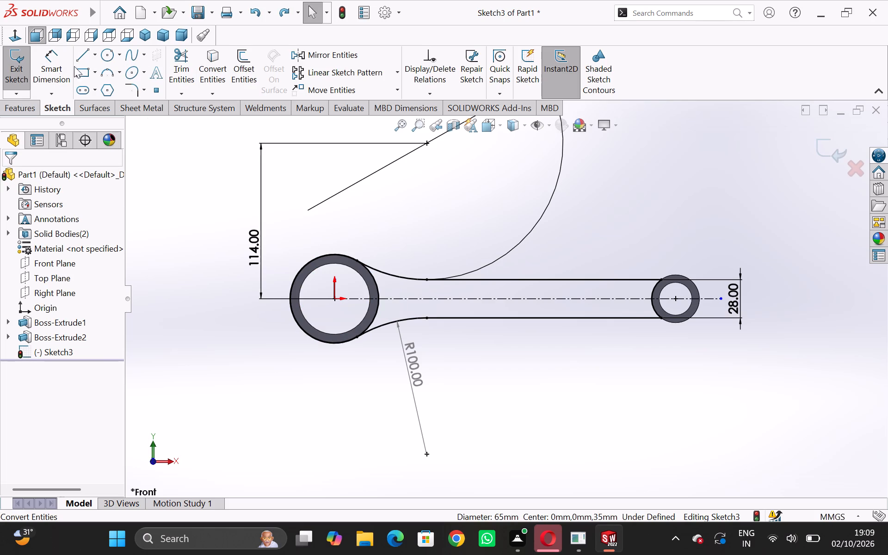
# Trim the overlapping arcs on the large ring's outer circle outside the shank, keeping the arc between the two blends.
pyautogui.click(179, 69)
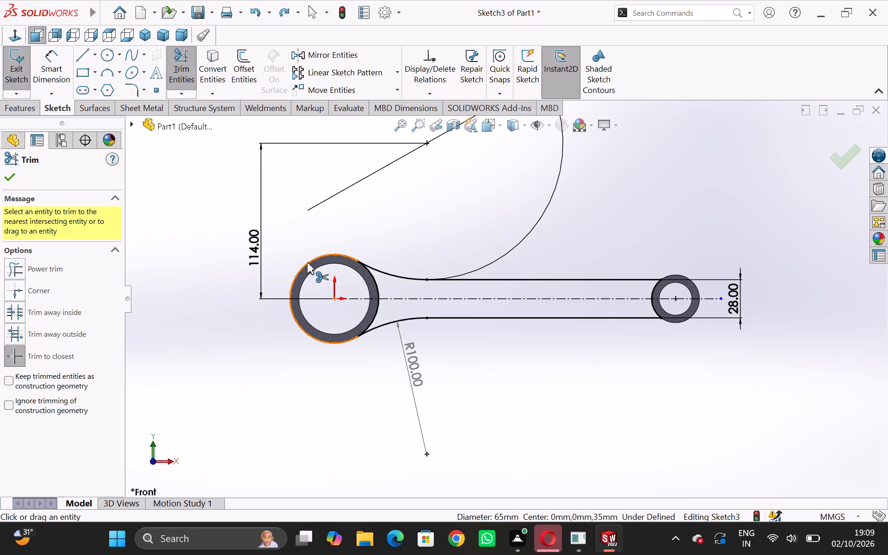
pyautogui.click(308, 262)
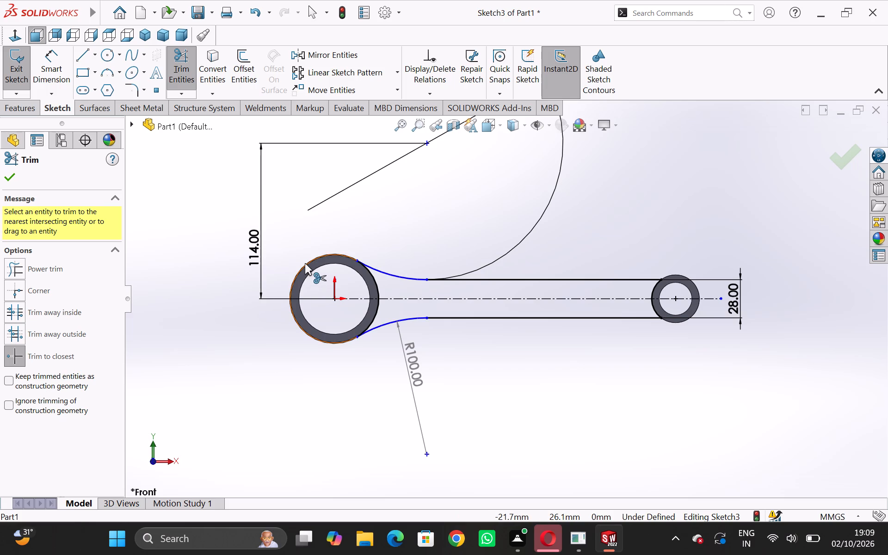
pyautogui.click(305, 263)
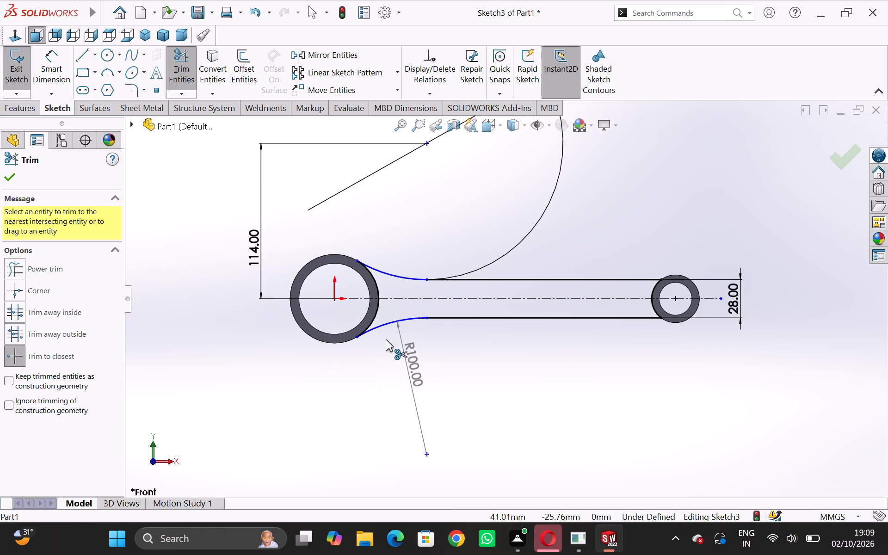
pyautogui.click(6, 181)
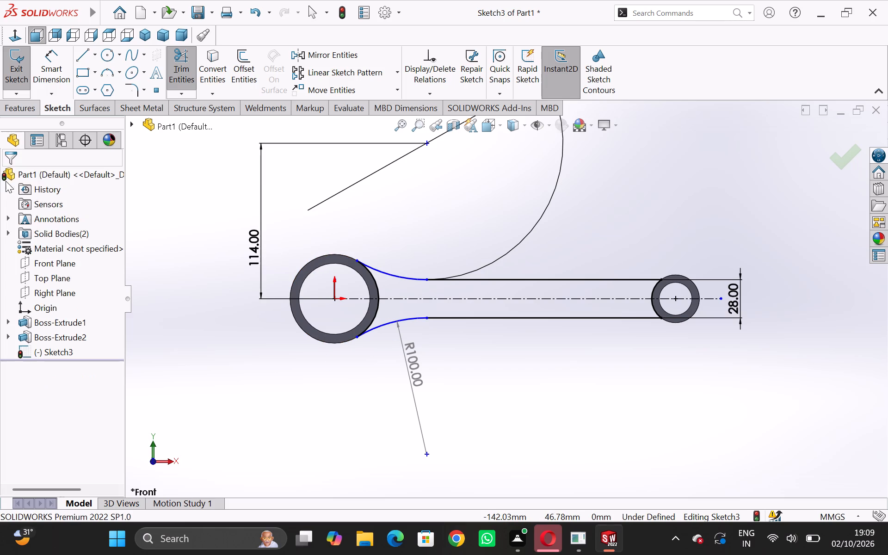
# Close the shank sketch and extrude its contour between the rings 28 mm about the mid plane, merging the result.
pyautogui.click(20, 76)
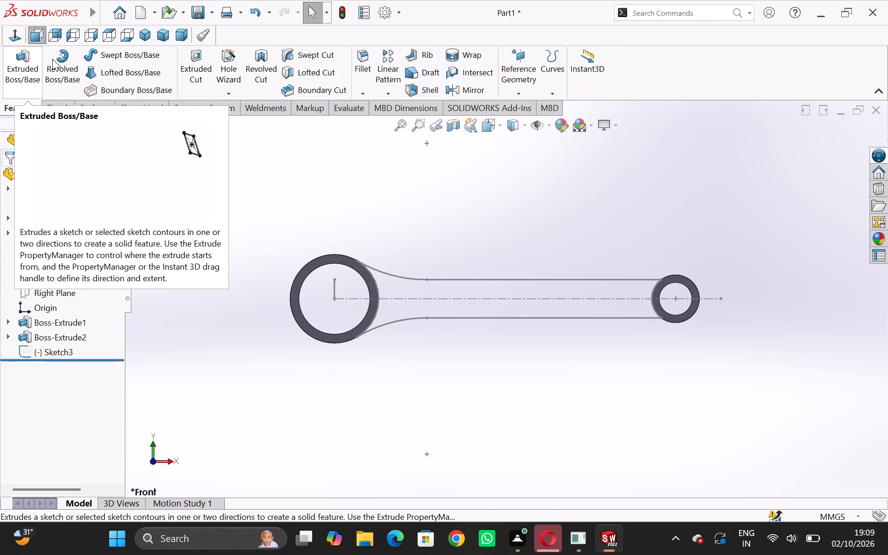
pyautogui.click(16, 81)
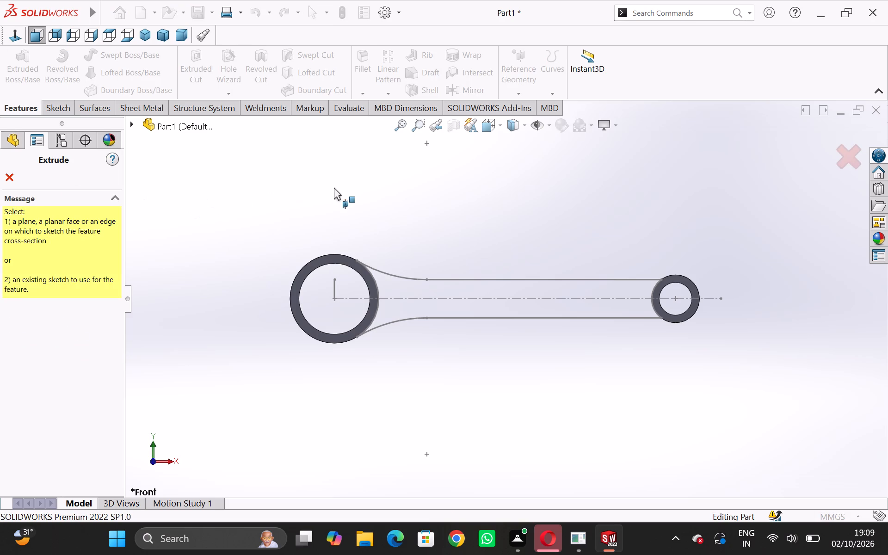
pyautogui.click(438, 278)
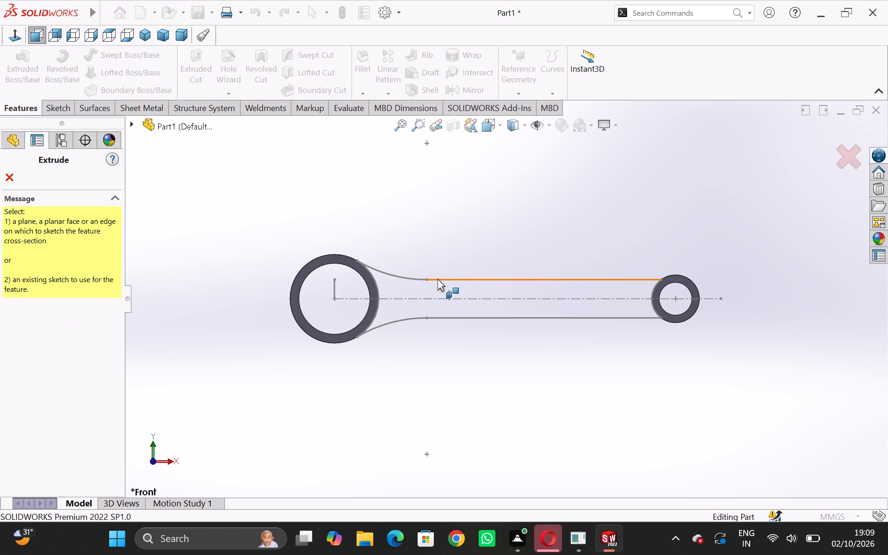
pyautogui.moveTo(453, 189); pyautogui.dragTo(451, 210, button='middle')
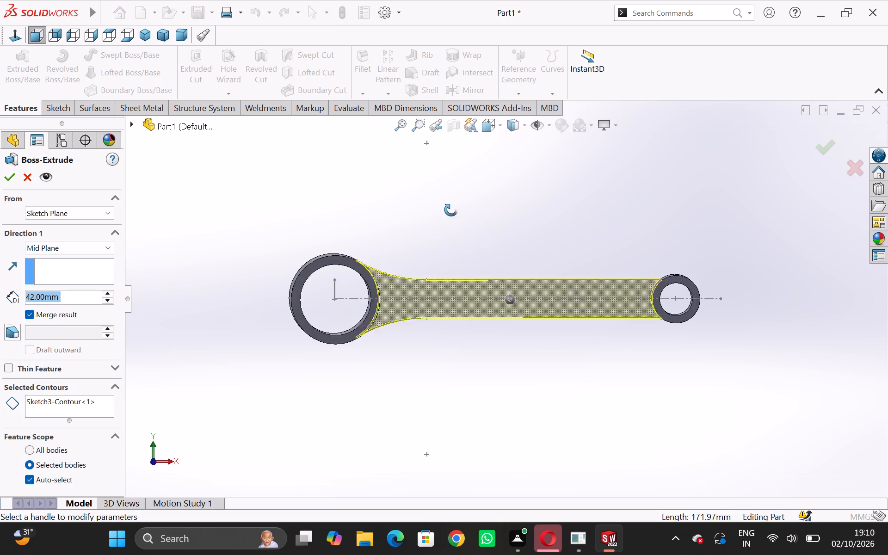
pyautogui.moveTo(451, 210); pyautogui.dragTo(460, 277, button='middle')
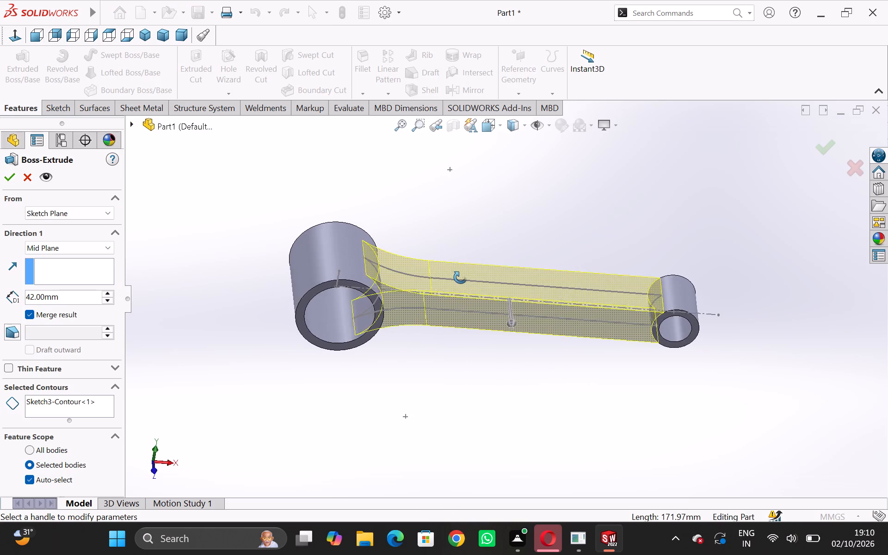
pyautogui.moveTo(460, 277); pyautogui.dragTo(454, 269, button='middle')
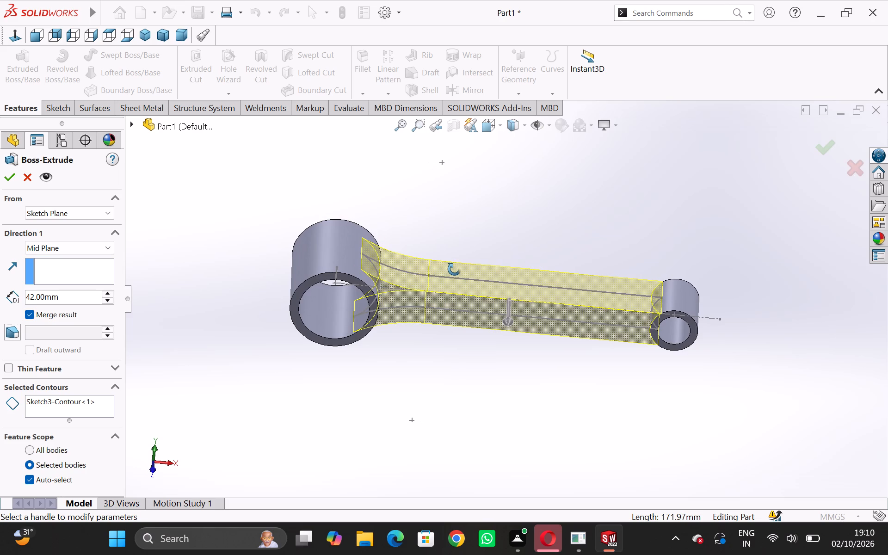
pyautogui.moveTo(454, 269); pyautogui.dragTo(469, 259, button='middle')
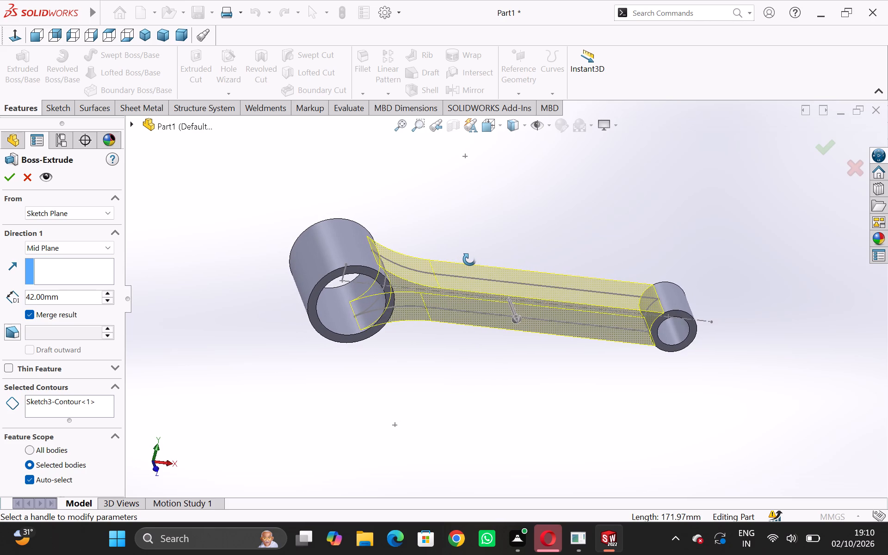
pyautogui.moveTo(469, 259); pyautogui.dragTo(470, 259, button='middle')
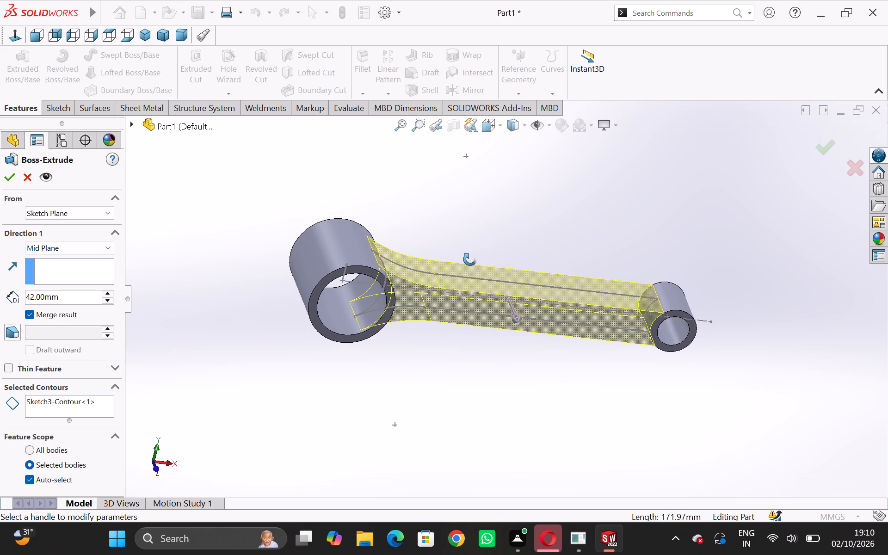
pyautogui.moveTo(470, 259); pyautogui.dragTo(474, 259, button='middle')
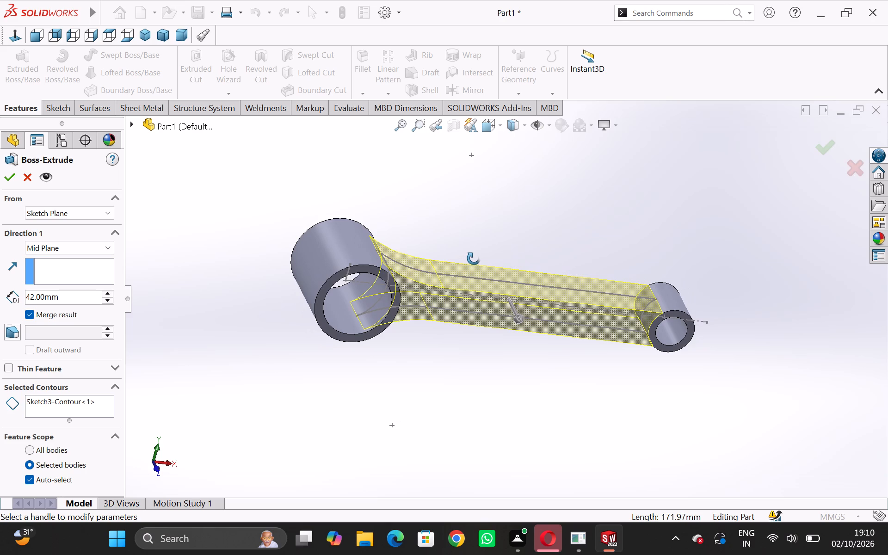
pyautogui.moveTo(474, 259); pyautogui.dragTo(475, 252, button='middle')
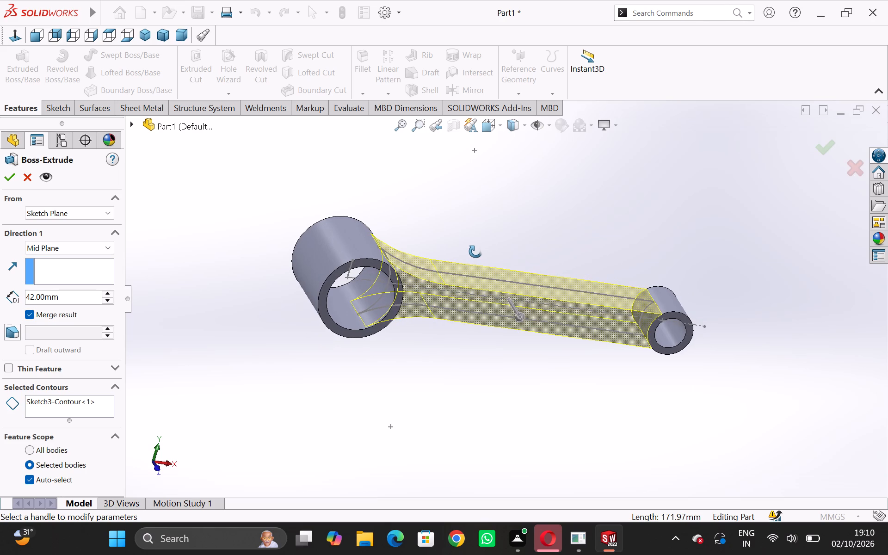
pyautogui.moveTo(475, 252); pyautogui.dragTo(478, 245, button='middle')
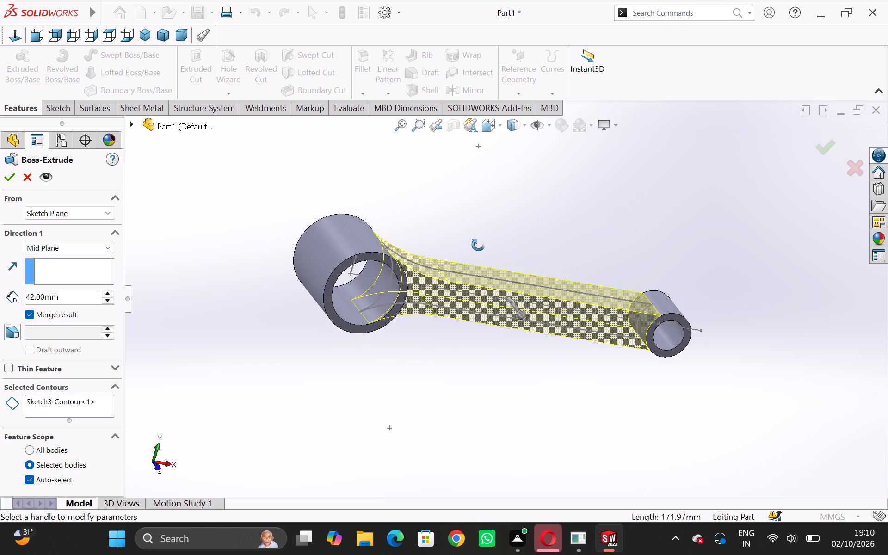
pyautogui.moveTo(478, 245); pyautogui.dragTo(480, 242, button='middle')
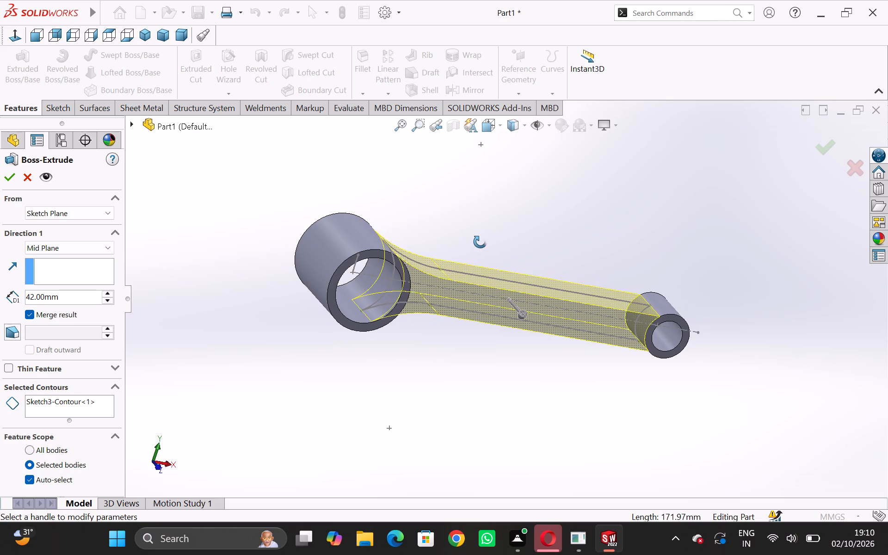
pyautogui.moveTo(480, 242); pyautogui.dragTo(475, 248, button='middle')
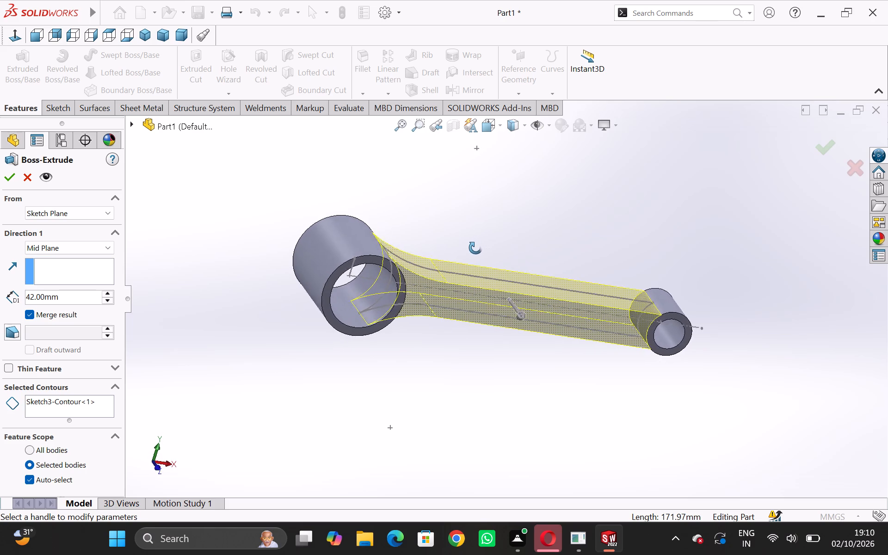
pyautogui.moveTo(475, 248); pyautogui.dragTo(423, 329, button='middle')
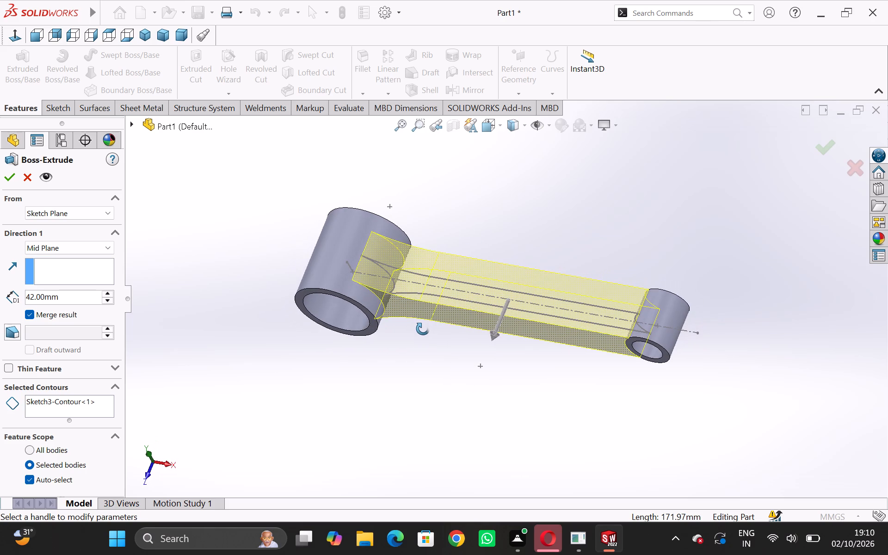
pyautogui.moveTo(423, 329); pyautogui.dragTo(423, 332, button='middle')
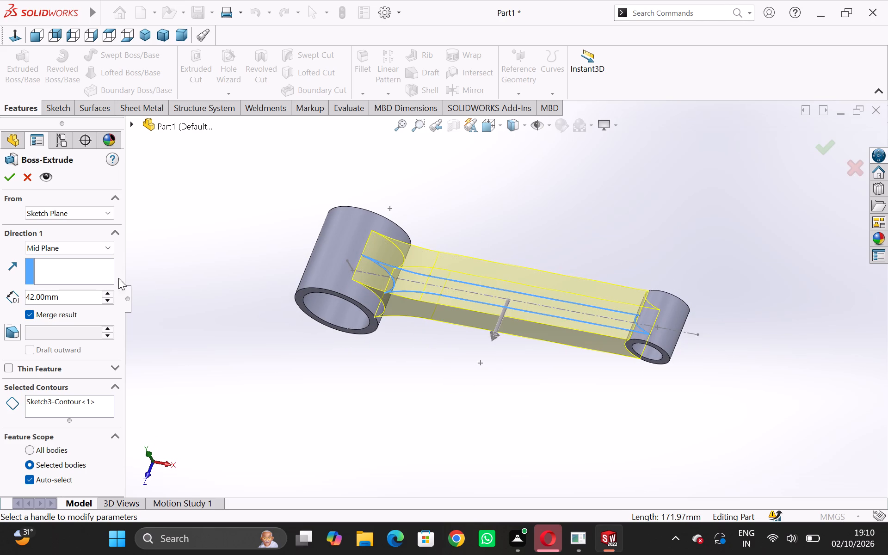
pyautogui.click(63, 296)
pyautogui.moveTo(65, 300); pyautogui.dragTo(0, 287)
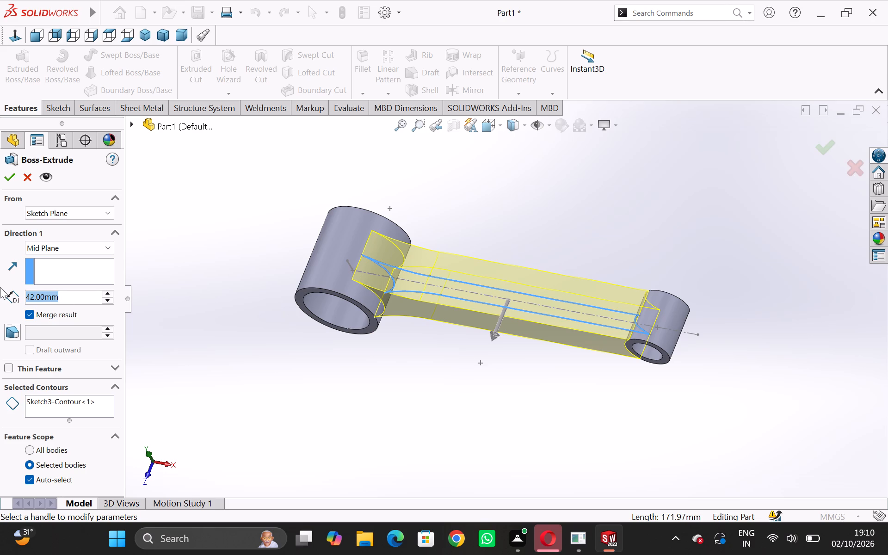
pyautogui.write('28')
pyautogui.press('Return')
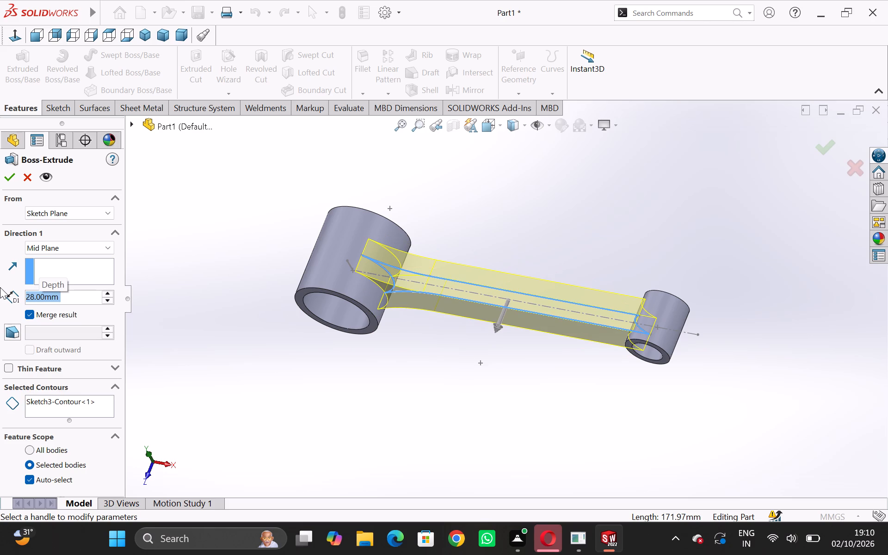
pyautogui.moveTo(510, 403); pyautogui.dragTo(552, 389, button='middle')
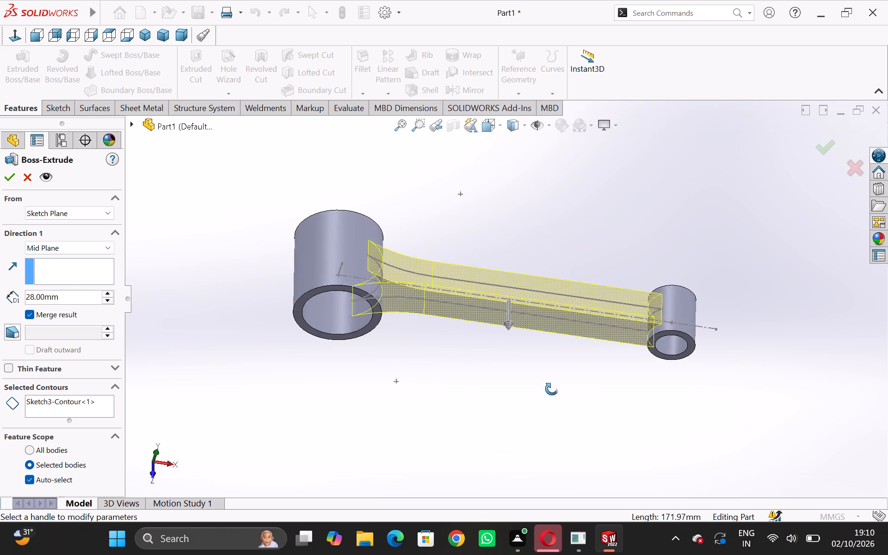
pyautogui.moveTo(552, 389); pyautogui.dragTo(551, 405, button='middle')
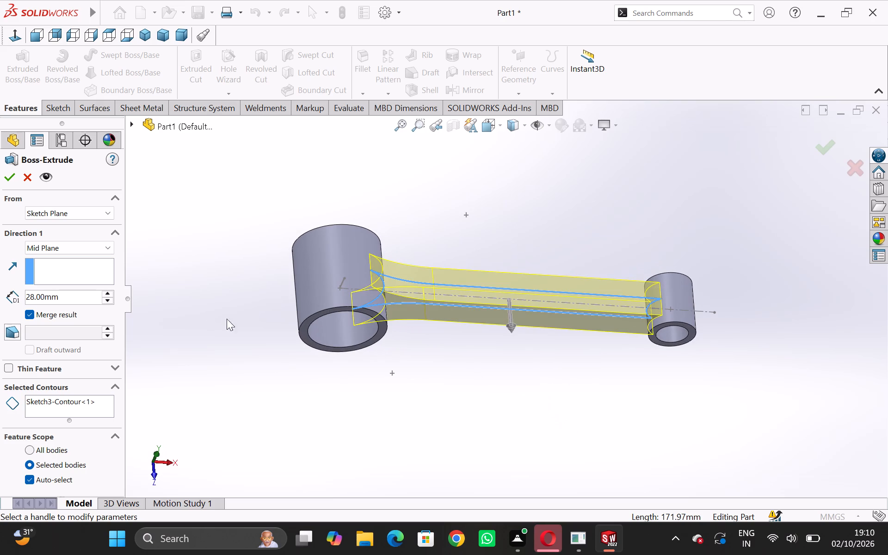
pyautogui.click(12, 175)
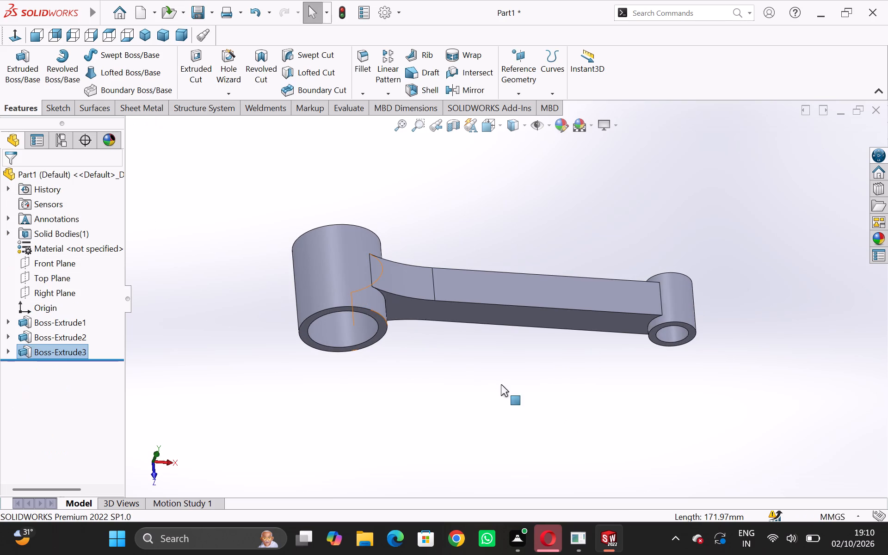
# Start a new sketch on the shank's flat front face.
pyautogui.moveTo(502, 384); pyautogui.dragTo(529, 317, button='middle')
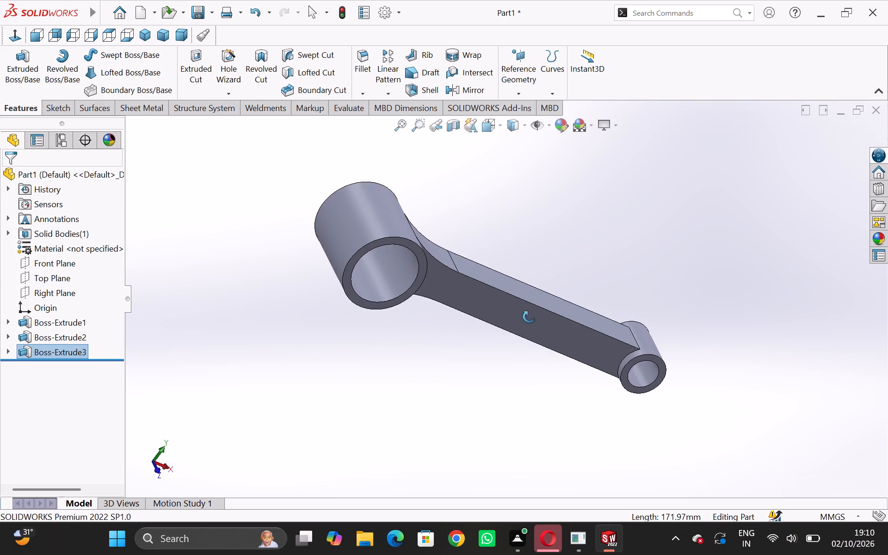
pyautogui.moveTo(529, 317); pyautogui.dragTo(469, 357, button='middle')
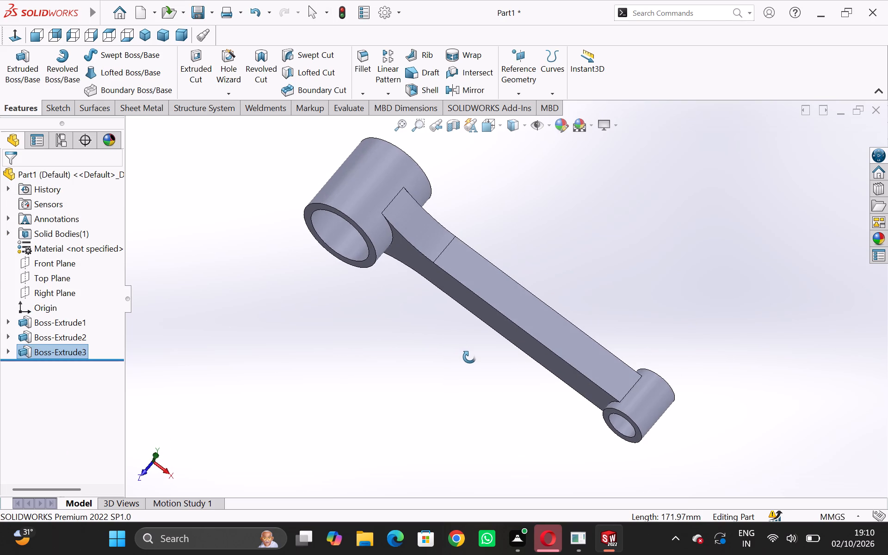
pyautogui.moveTo(469, 357); pyautogui.dragTo(397, 224, button='middle')
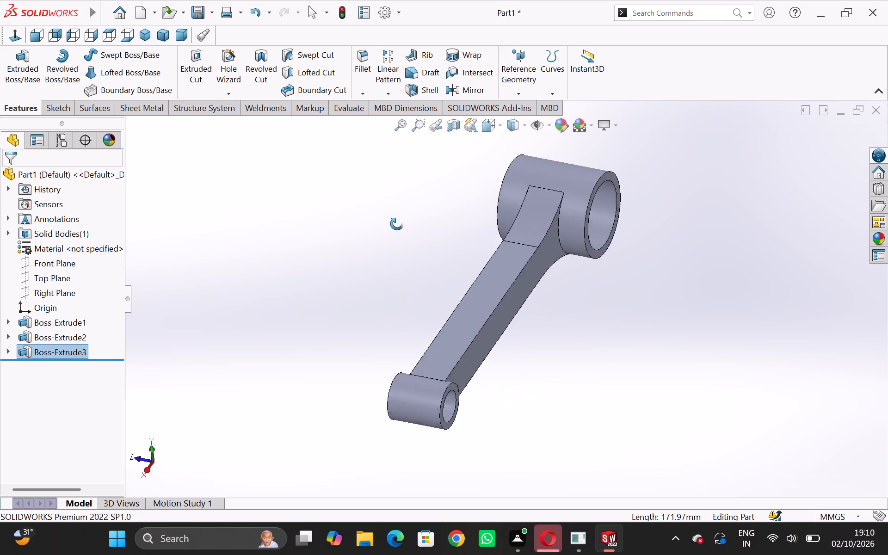
pyautogui.moveTo(397, 224); pyautogui.dragTo(494, 303, button='middle')
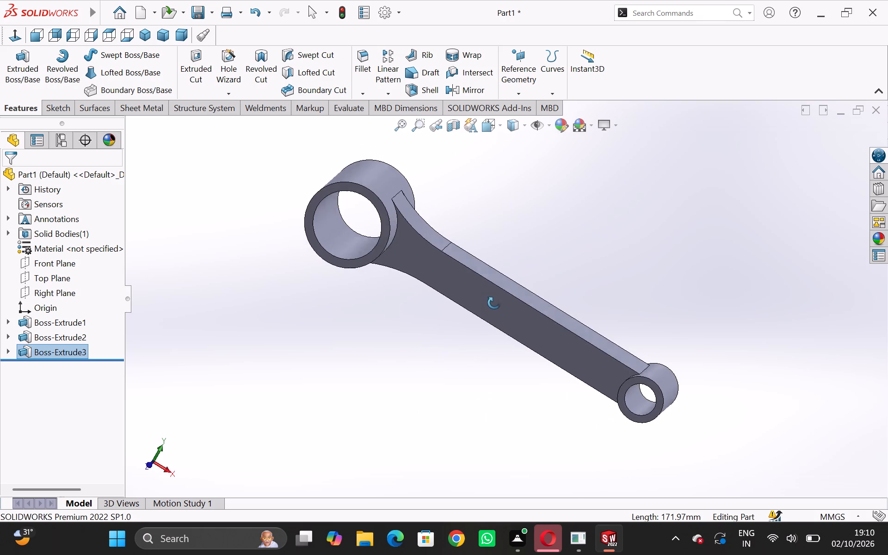
pyautogui.moveTo(494, 303); pyautogui.dragTo(492, 302, button='middle')
pyautogui.click(499, 301)
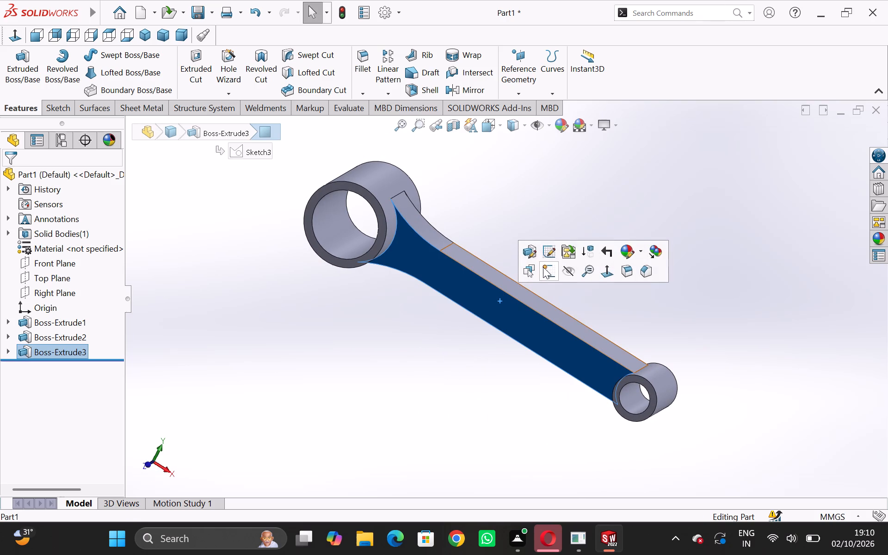
pyautogui.click(544, 267)
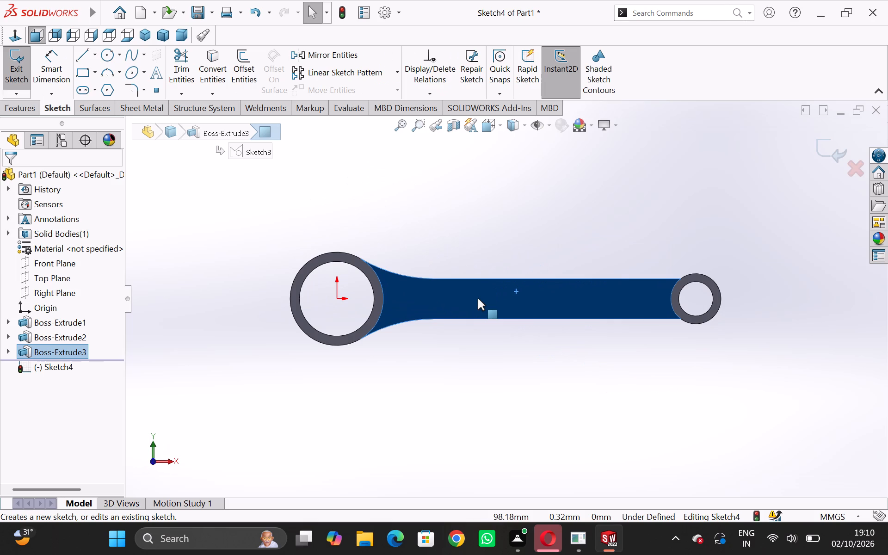
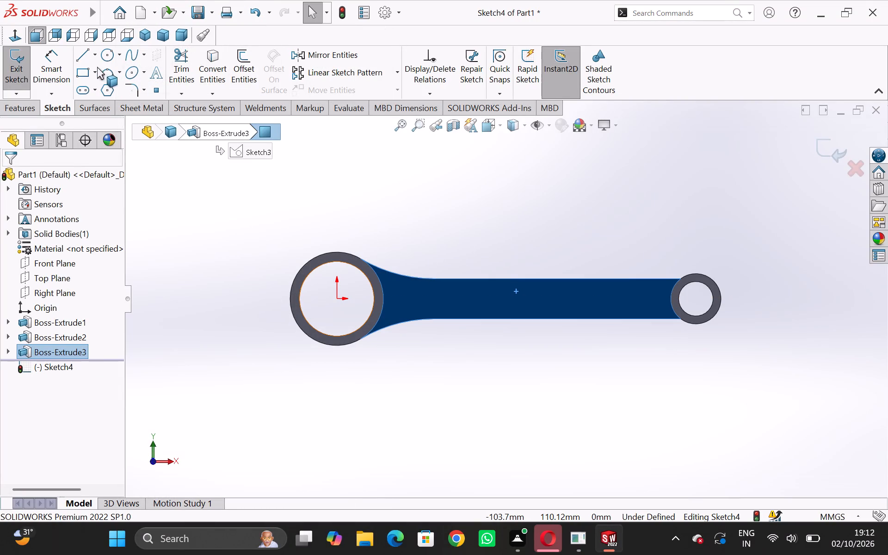
# Draw a horizontal construction centerline about 374 mm long through the origin, extending past both rings.
pyautogui.click(97, 54)
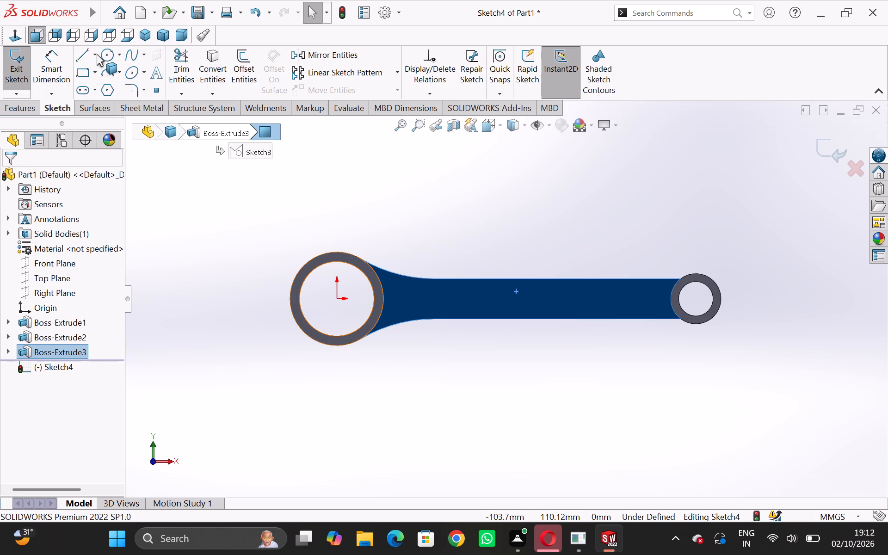
pyautogui.click(93, 53)
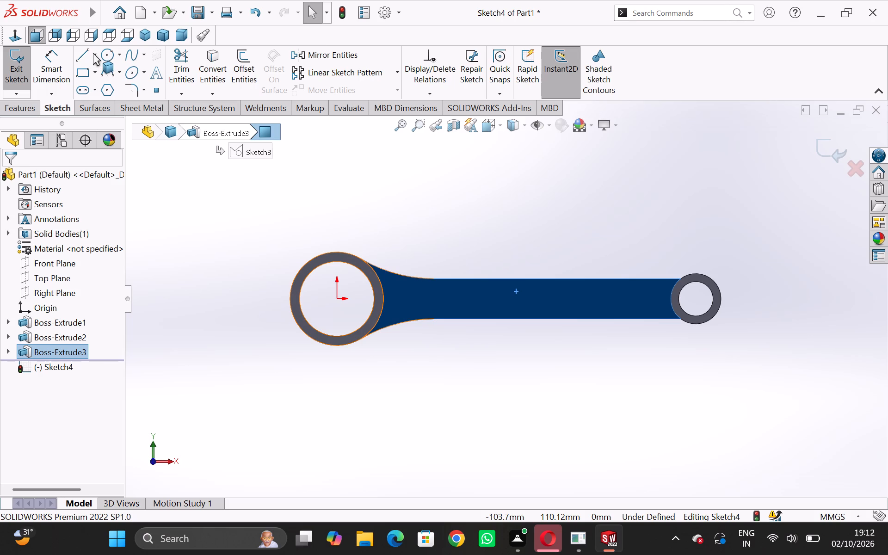
pyautogui.doubleClick(93, 55)
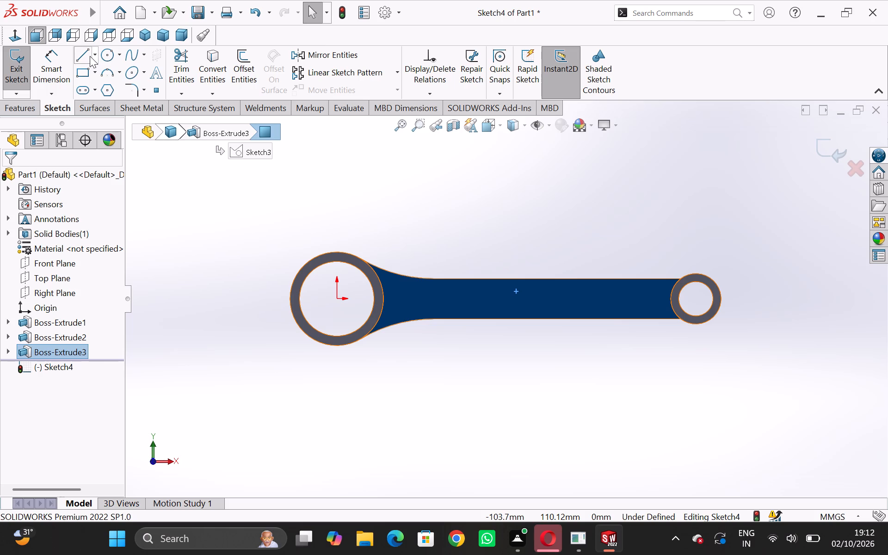
pyautogui.click(97, 62)
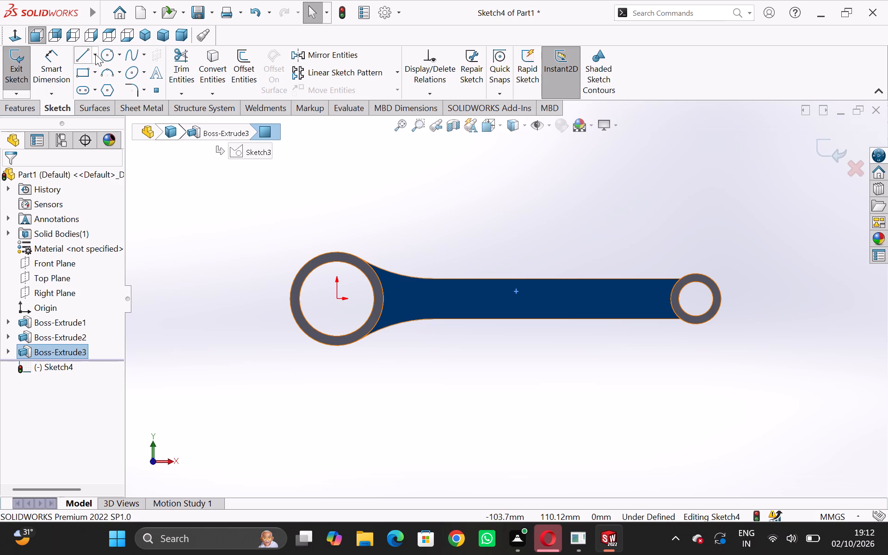
pyautogui.click(93, 56)
pyautogui.click(93, 56)
pyautogui.click(93, 56)
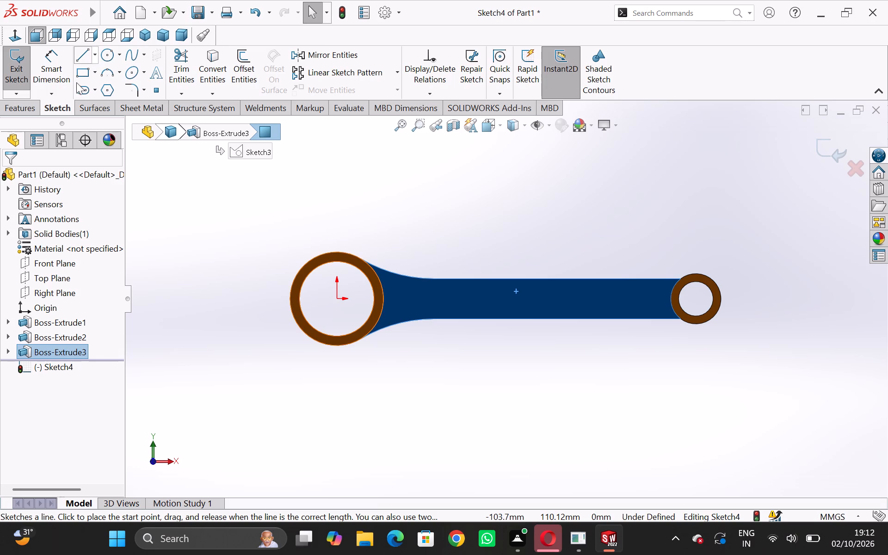
pyautogui.click(198, 222)
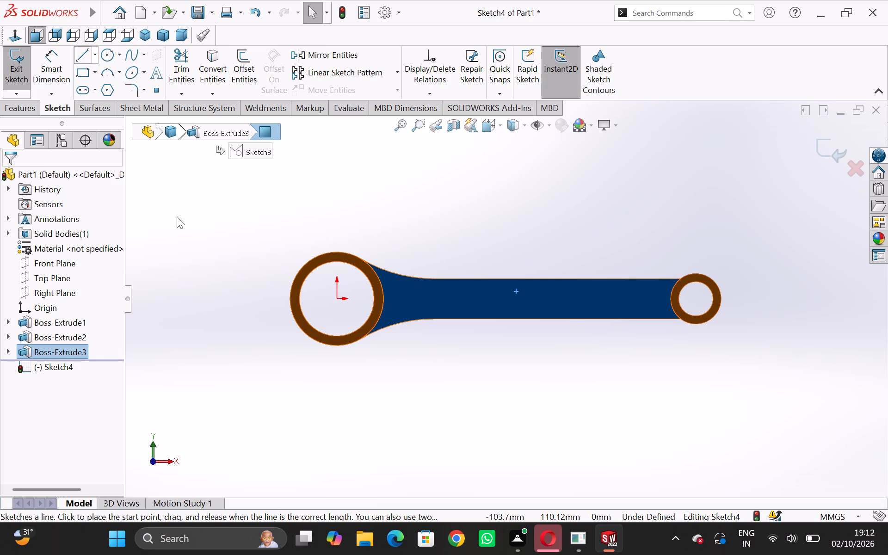
pyautogui.press('Tab')
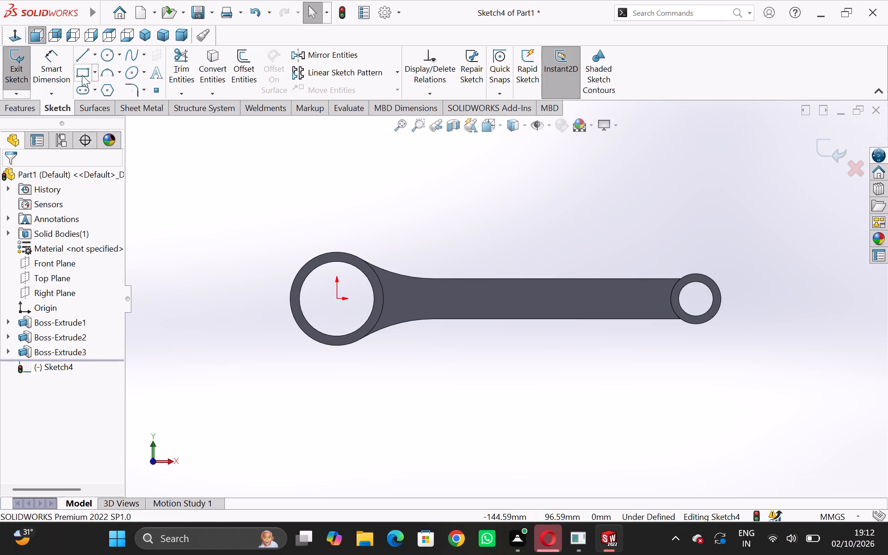
pyautogui.click(93, 57)
pyautogui.click(97, 85)
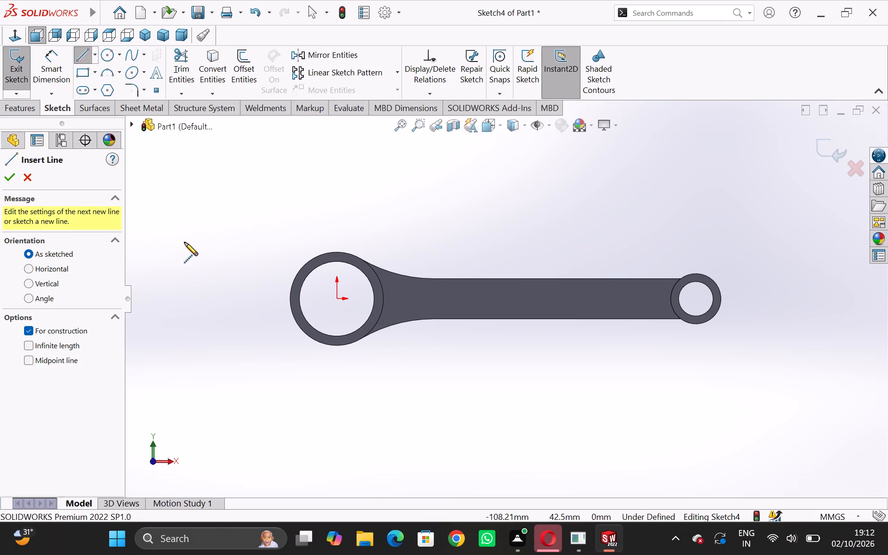
pyautogui.click(244, 300)
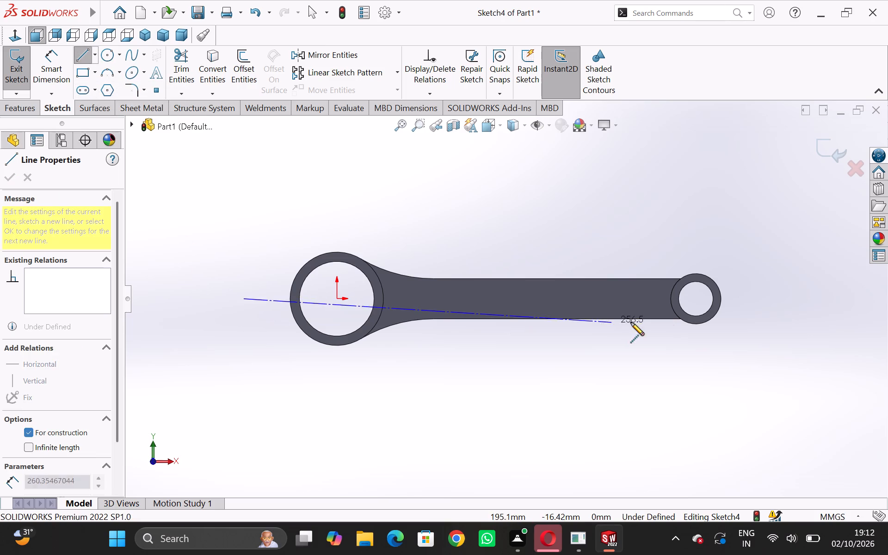
pyautogui.click(781, 298)
pyautogui.press('Escape')
pyautogui.press('`')
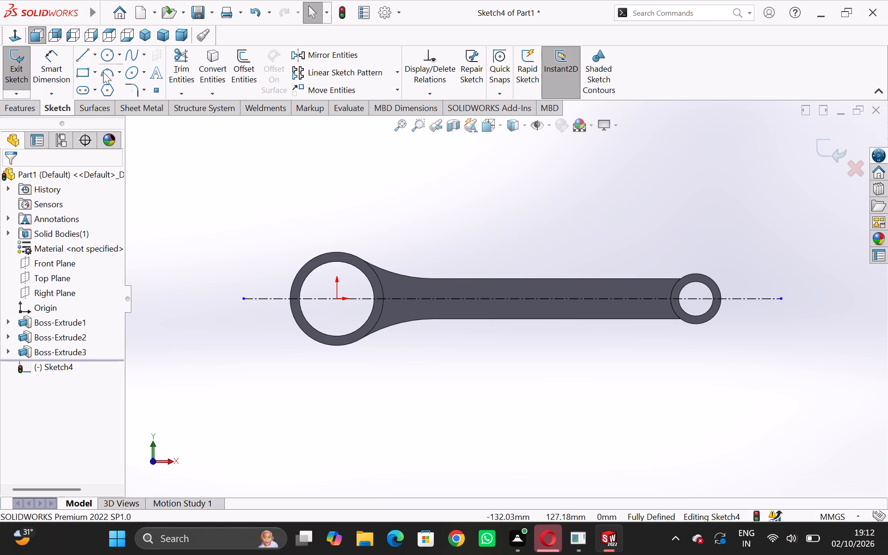
# Sketch a straight slot on the shank along the centerline, about 127 mm between arc centres and about 15.5 mm wide.
pyautogui.click(83, 87)
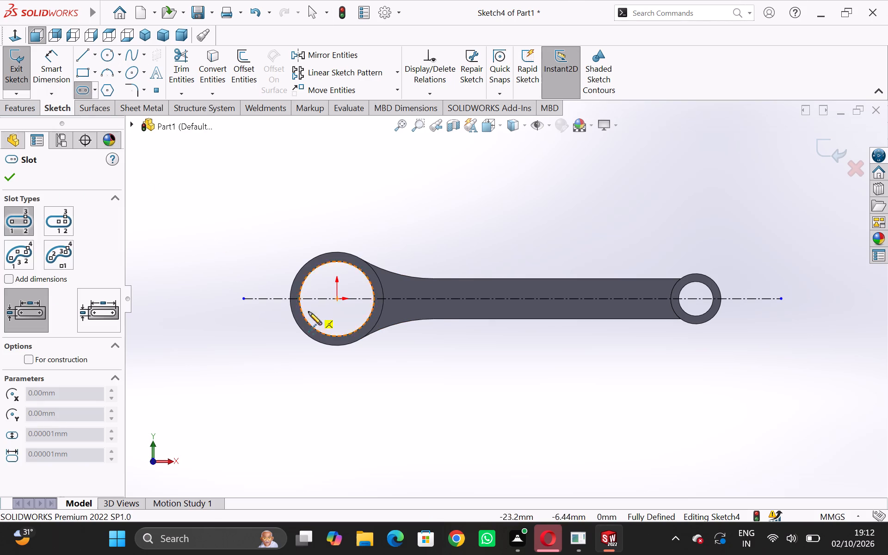
pyautogui.click(445, 300)
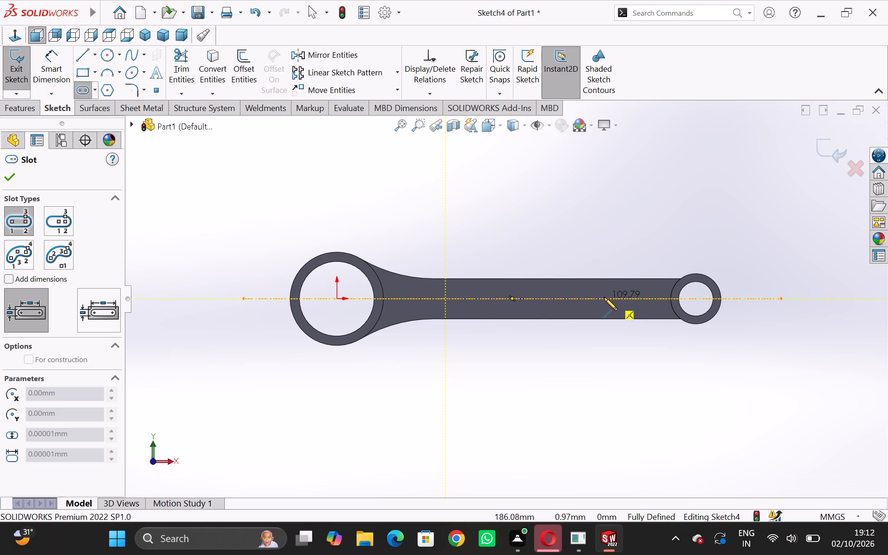
pyautogui.click(628, 299)
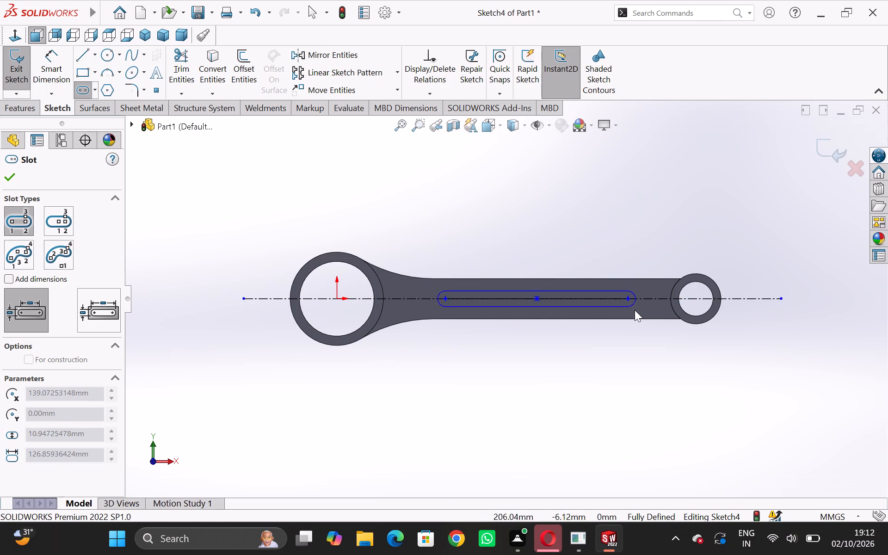
pyautogui.click(643, 310)
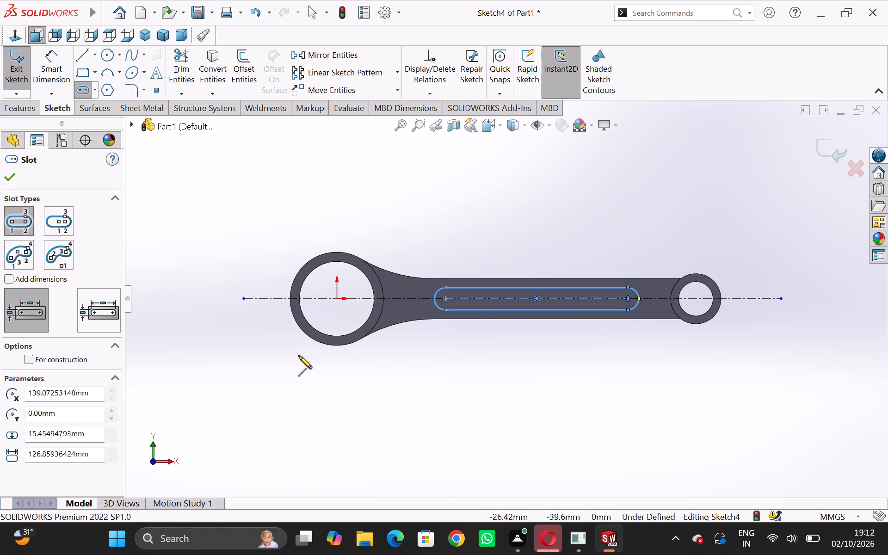
pyautogui.press('Escape')
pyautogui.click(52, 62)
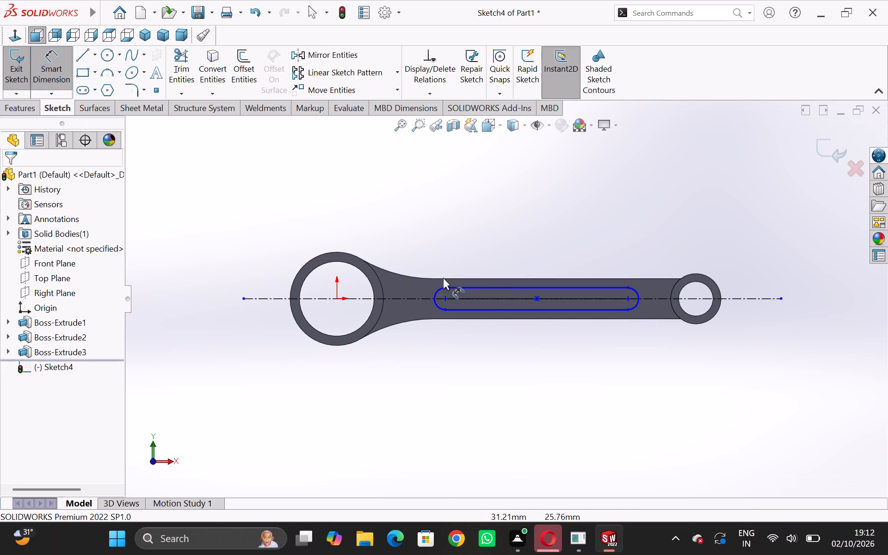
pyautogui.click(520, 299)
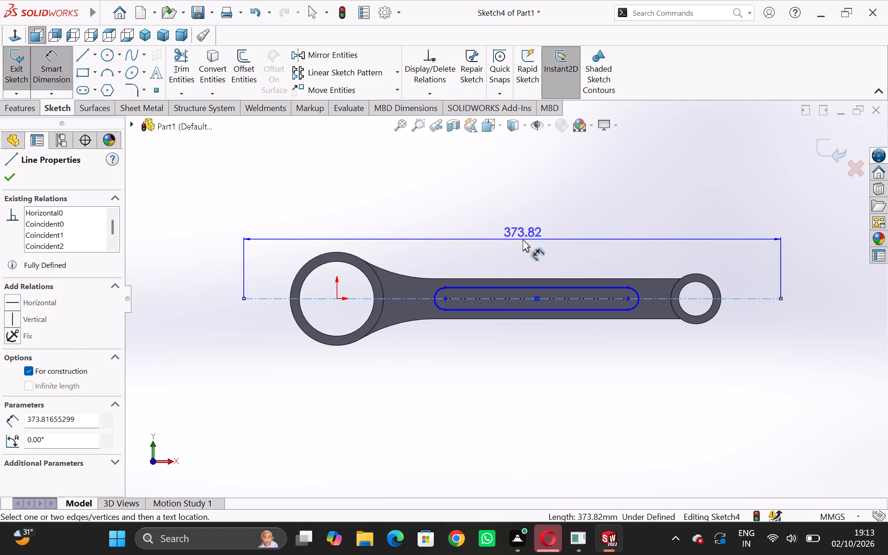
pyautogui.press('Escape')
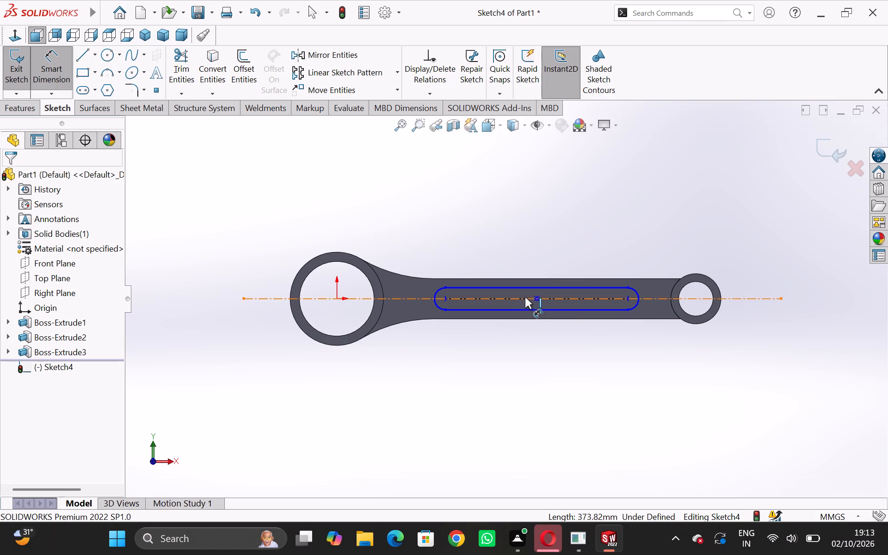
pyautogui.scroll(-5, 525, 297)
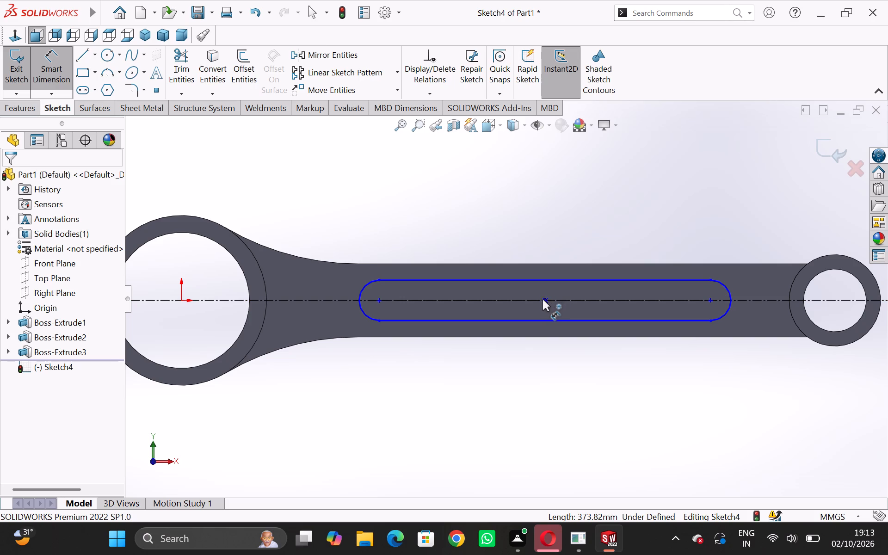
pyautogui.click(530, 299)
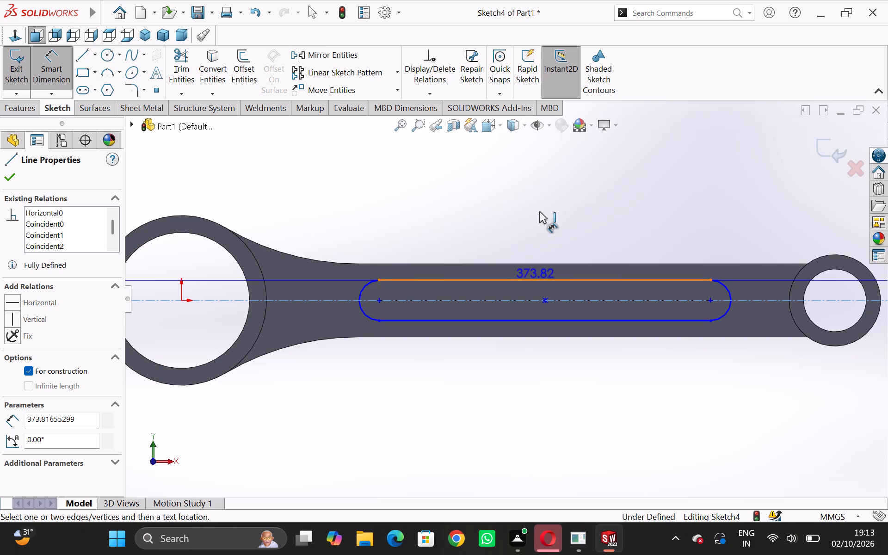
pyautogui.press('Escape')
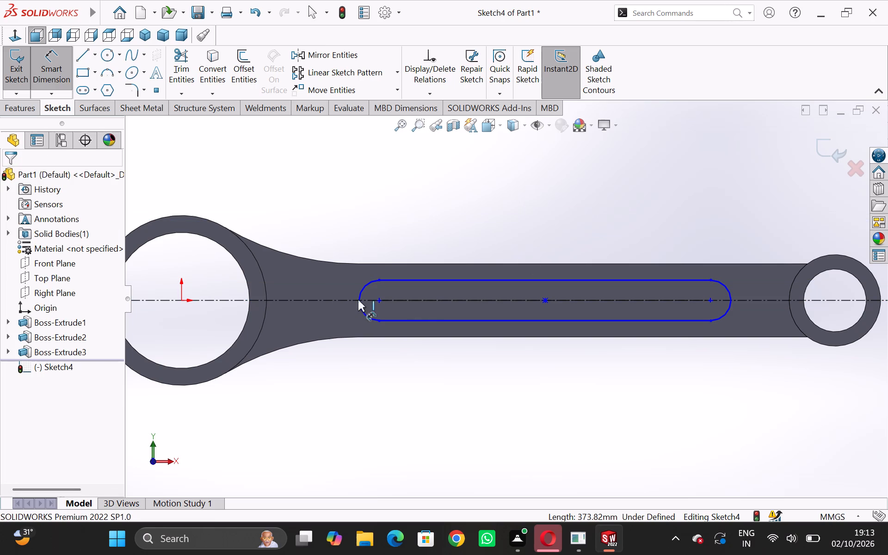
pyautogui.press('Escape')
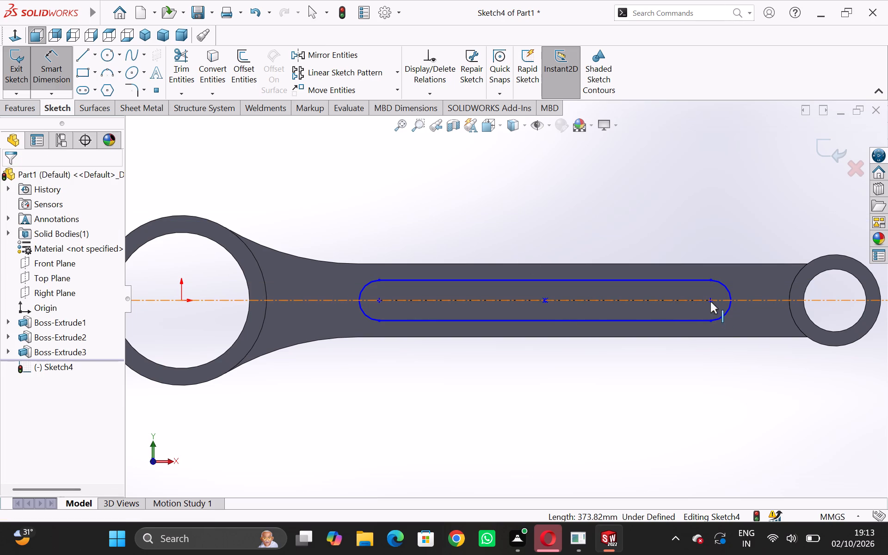
# Delete the long construction centerline running through both rings, keeping the slot.
pyautogui.click(314, 300)
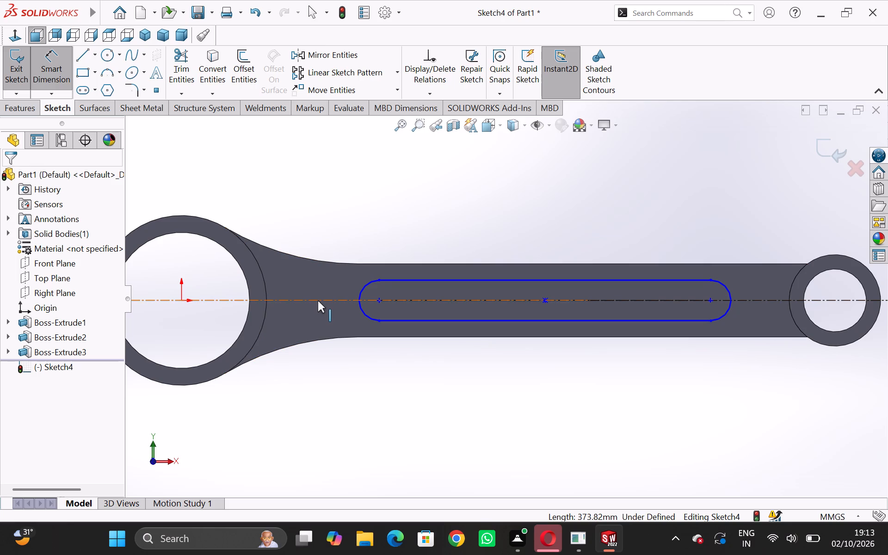
pyautogui.press('Delete')
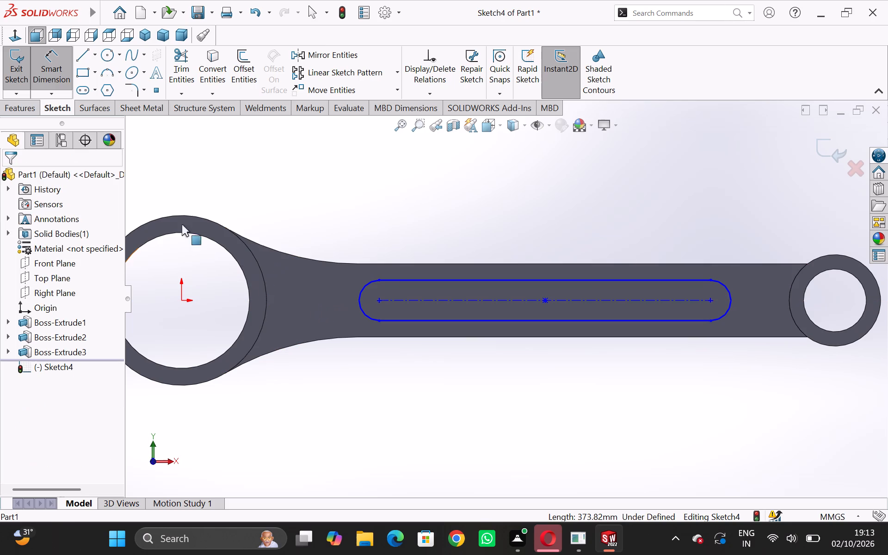
# Dimension the slot's centre-to-centre length as 150 mm, placing the dimension above the shank.
pyautogui.click(54, 67)
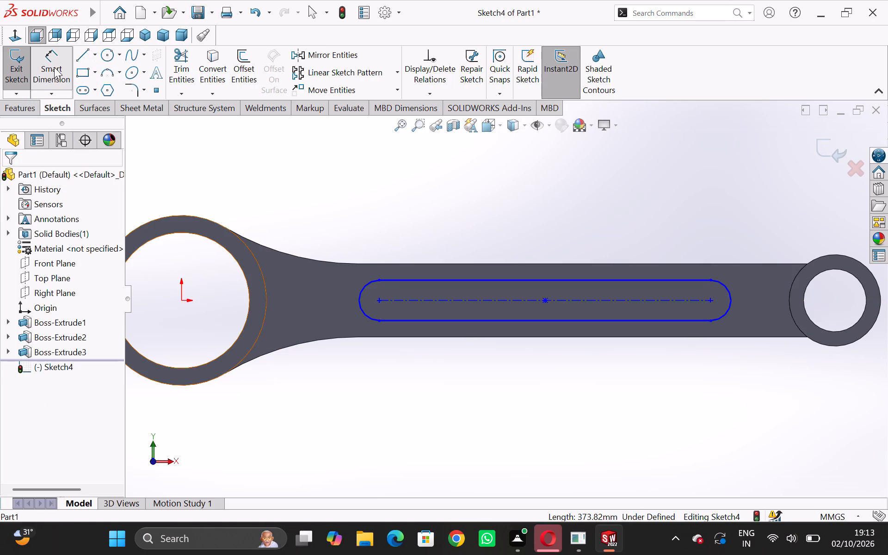
pyautogui.click(54, 67)
pyautogui.click(54, 67)
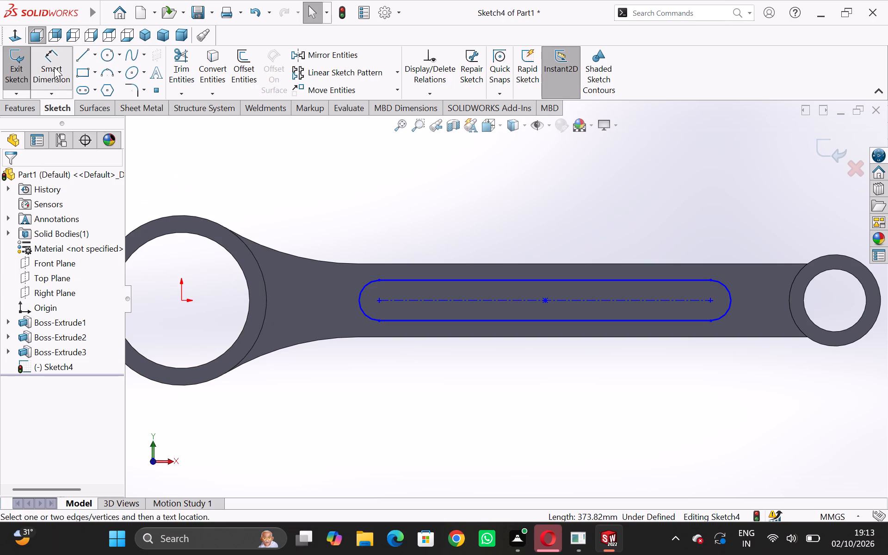
pyautogui.click(484, 300)
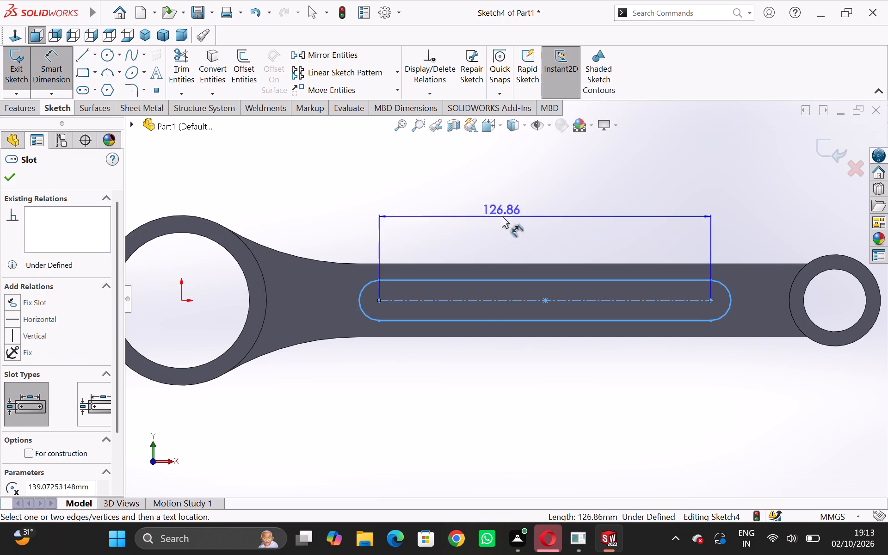
pyautogui.click(500, 227)
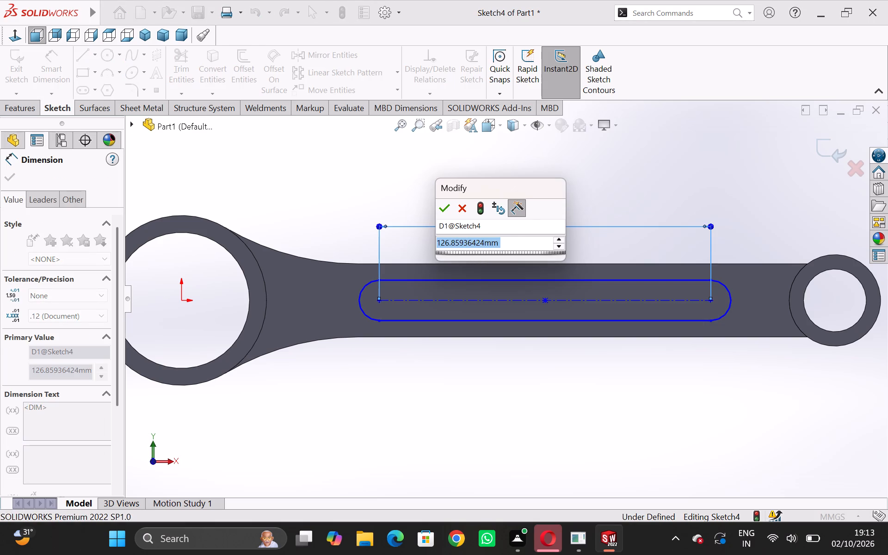
pyautogui.press('1')
pyautogui.press('5')
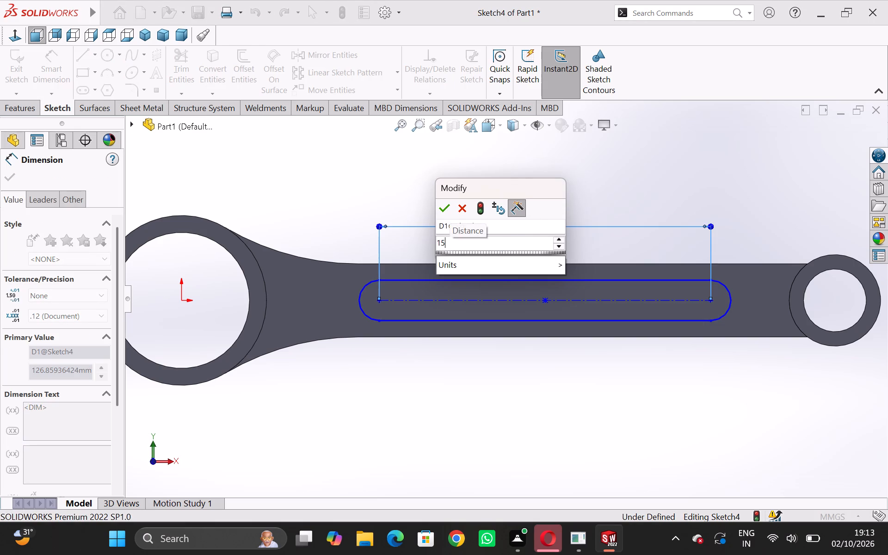
pyautogui.press('0')
pyautogui.press('Return')
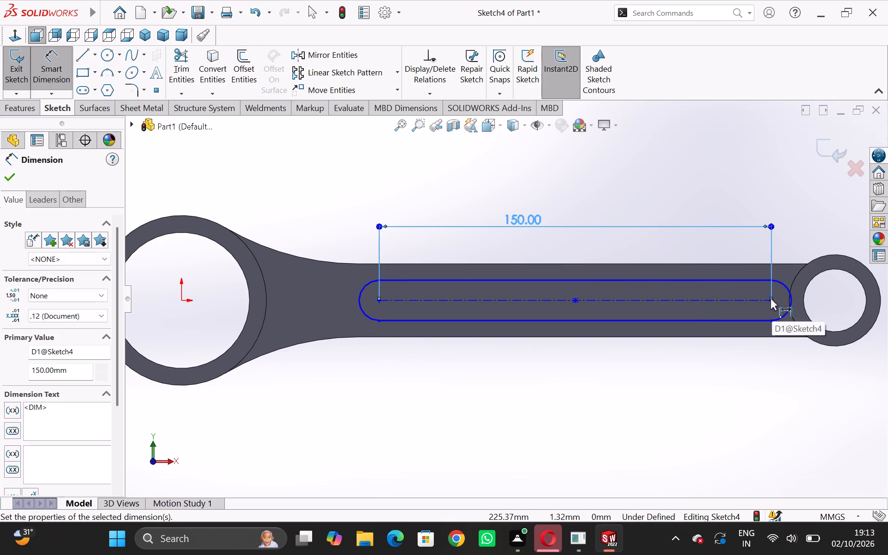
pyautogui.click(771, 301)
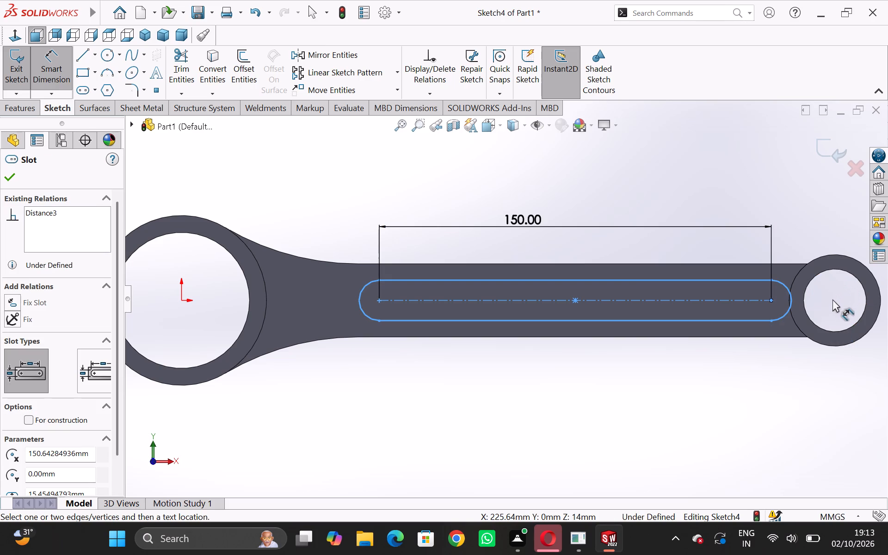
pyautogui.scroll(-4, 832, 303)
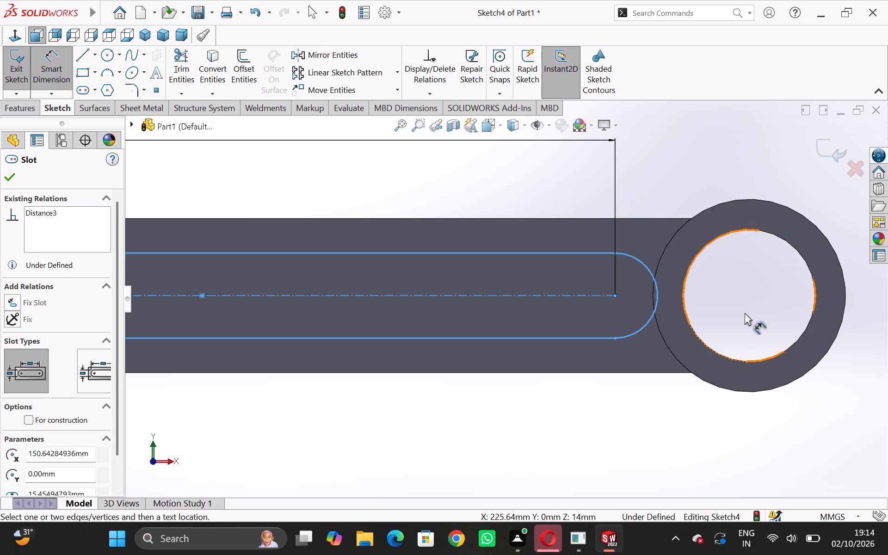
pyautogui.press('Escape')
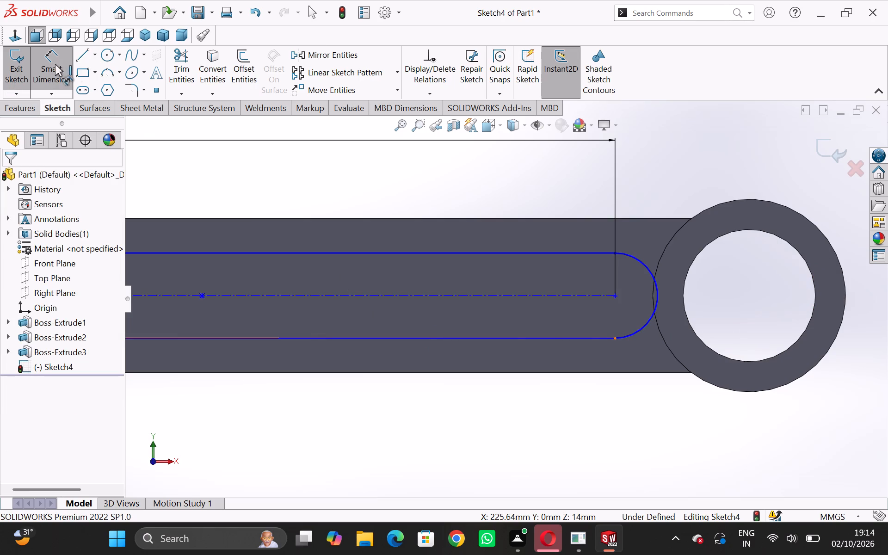
# Draw a vertical construction centerline from the small ring's centre up past the ring's outer edge.
pyautogui.click(94, 54)
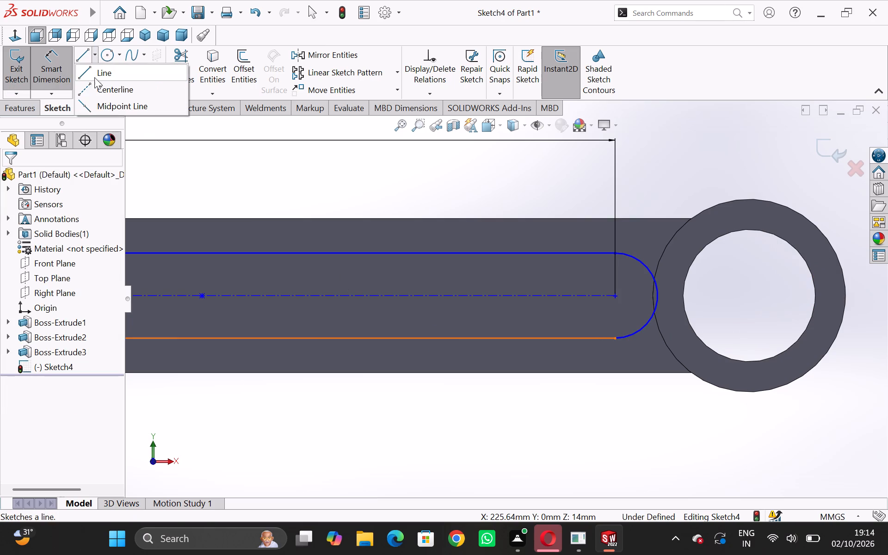
pyautogui.click(105, 90)
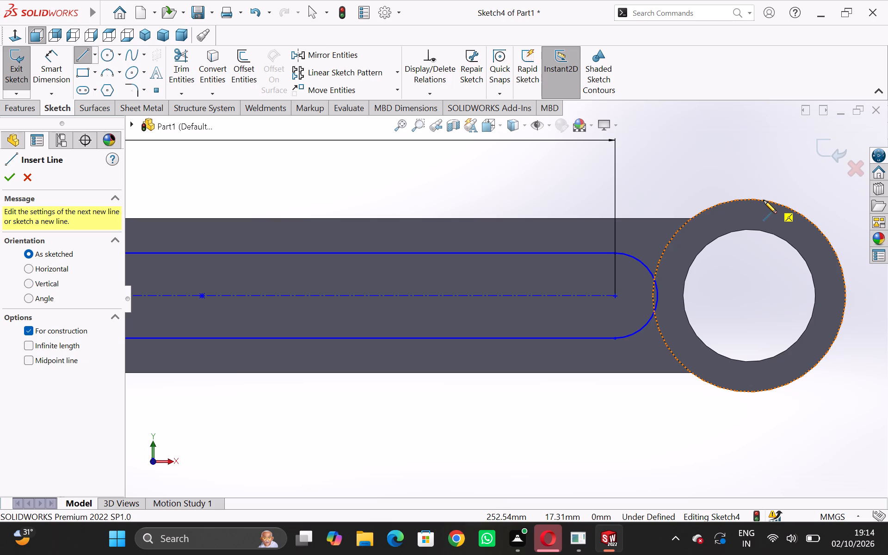
pyautogui.click(749, 295)
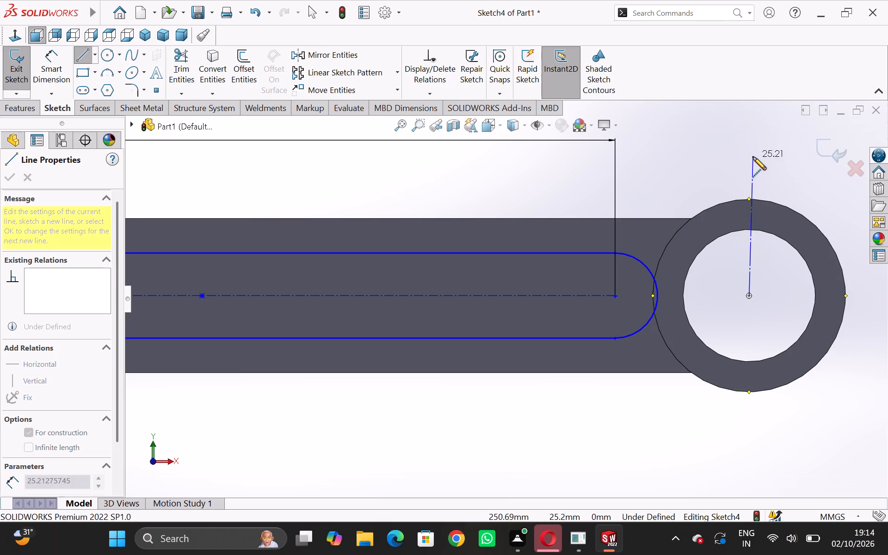
pyautogui.click(750, 147)
pyautogui.press('Escape')
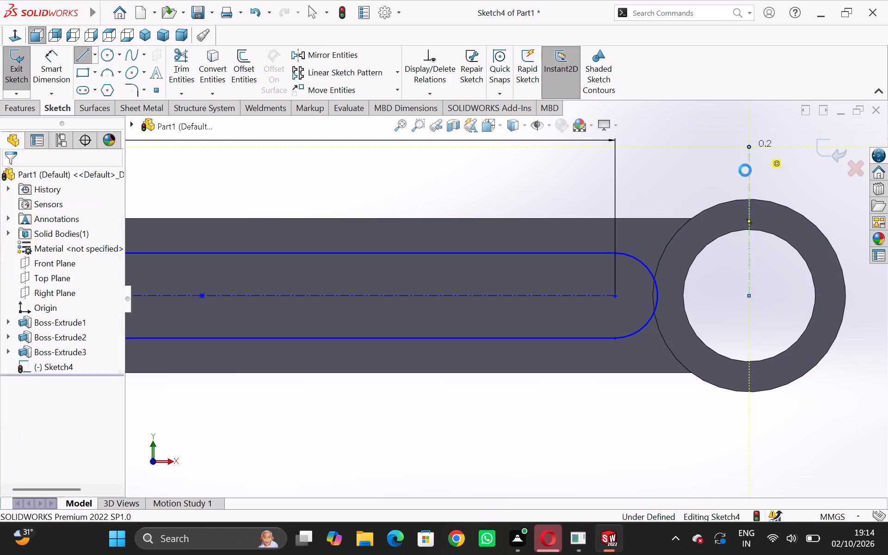
# Dimension the distance between the slot's nearer arc centre and the small ring's centre as 30 mm, placing it below the shank.
pyautogui.click(43, 59)
pyautogui.click(50, 74)
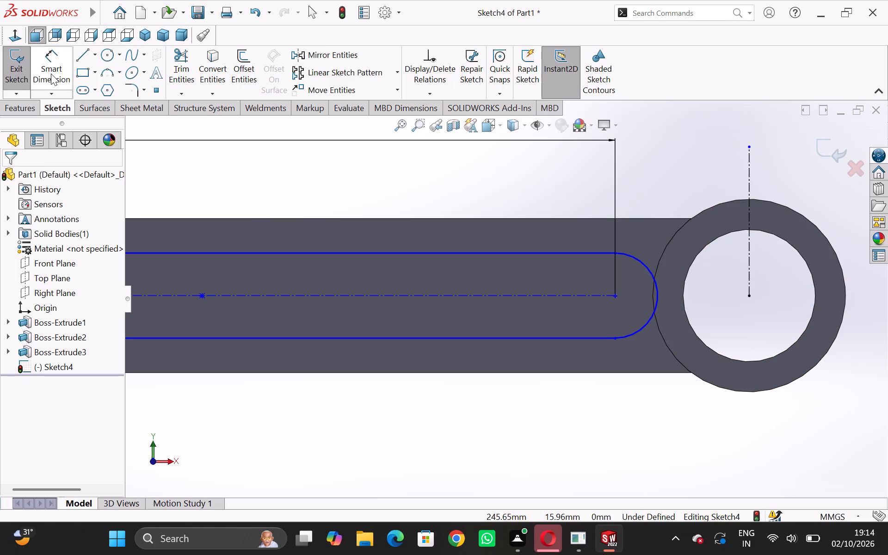
pyautogui.click(51, 74)
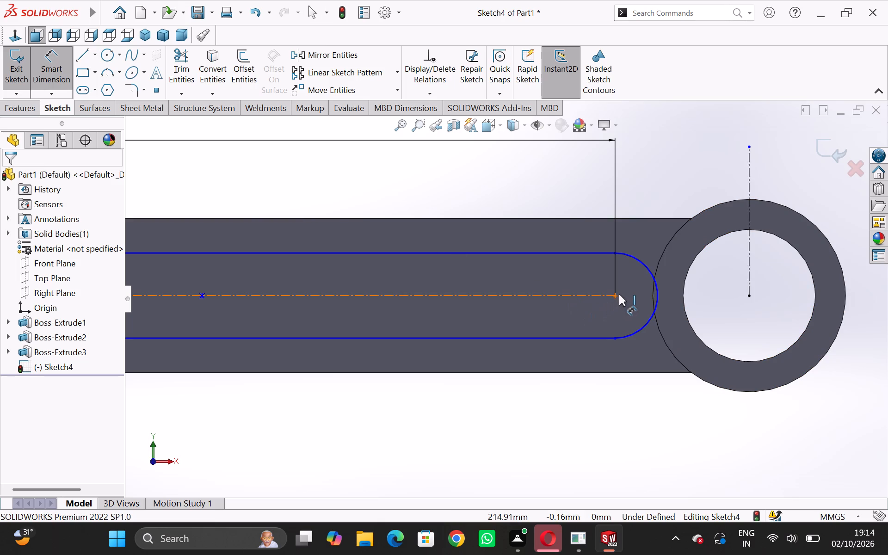
pyautogui.click(615, 295)
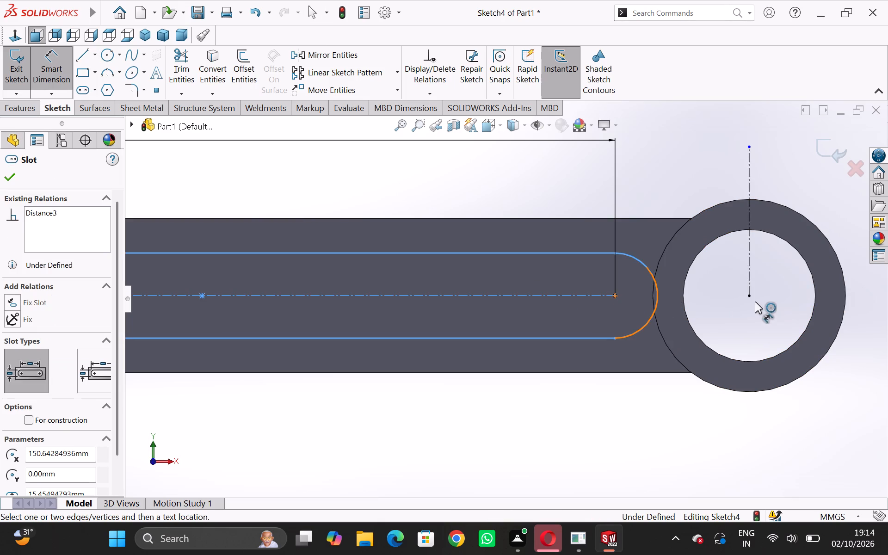
pyautogui.click(747, 296)
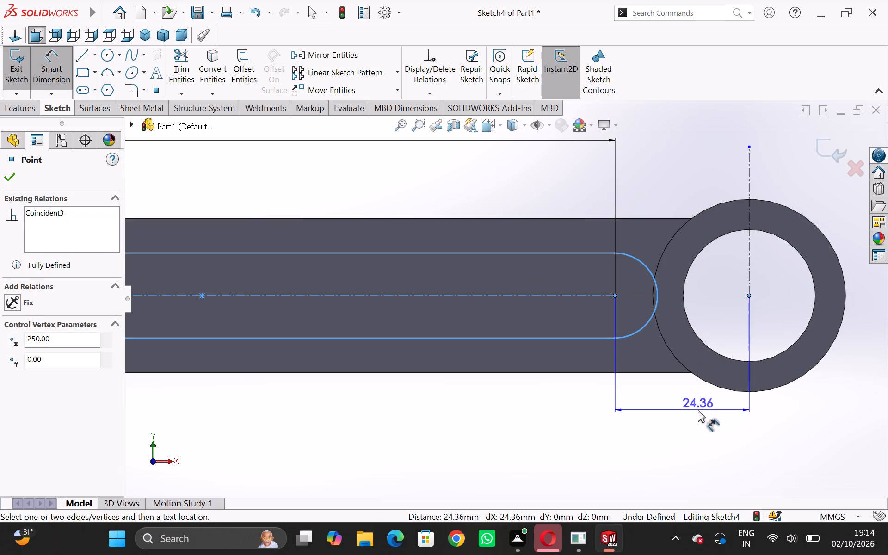
pyautogui.click(698, 410)
pyautogui.press('3')
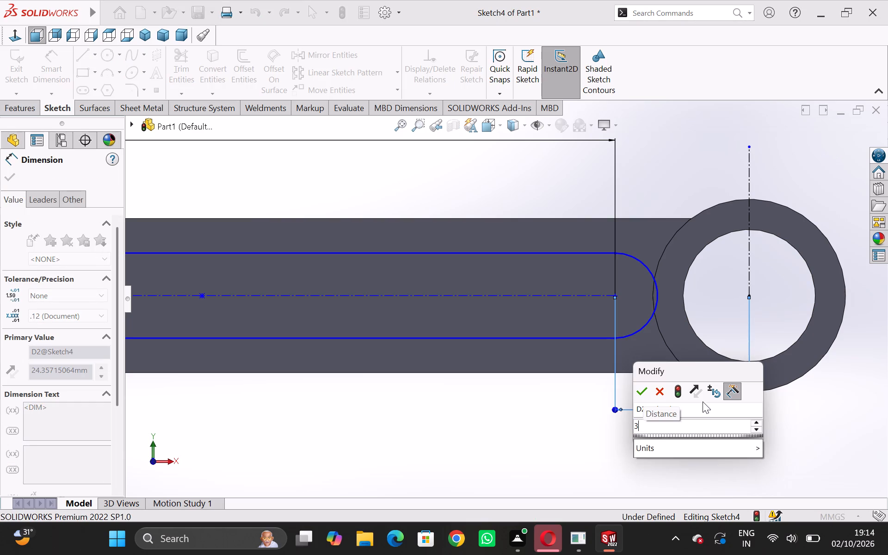
pyautogui.press('0')
pyautogui.press('Return')
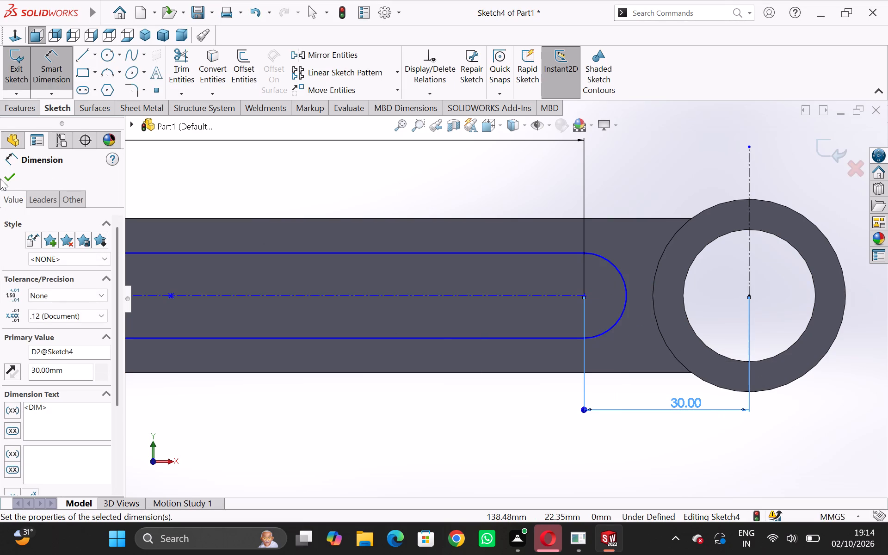
pyautogui.click(6, 178)
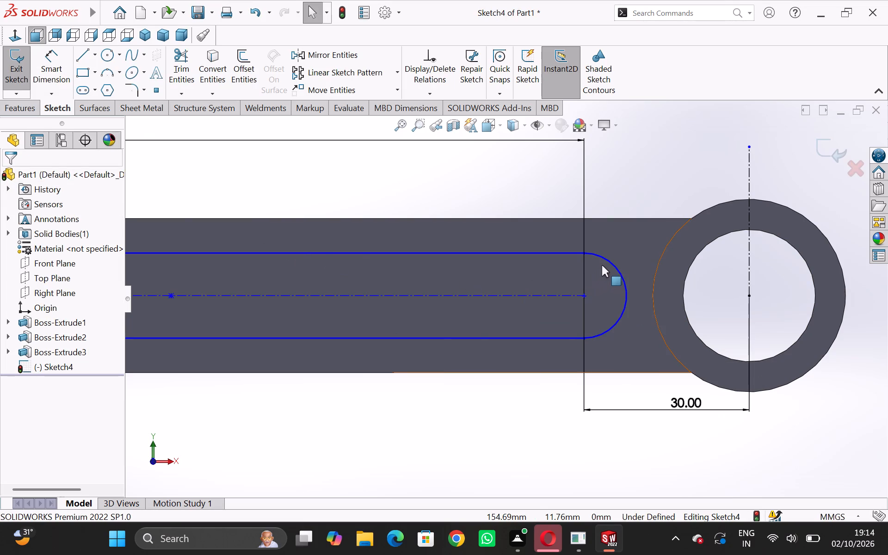
# Dimension the slot's end arc nearest the small ring with a radius of 8 mm.
pyautogui.click(46, 70)
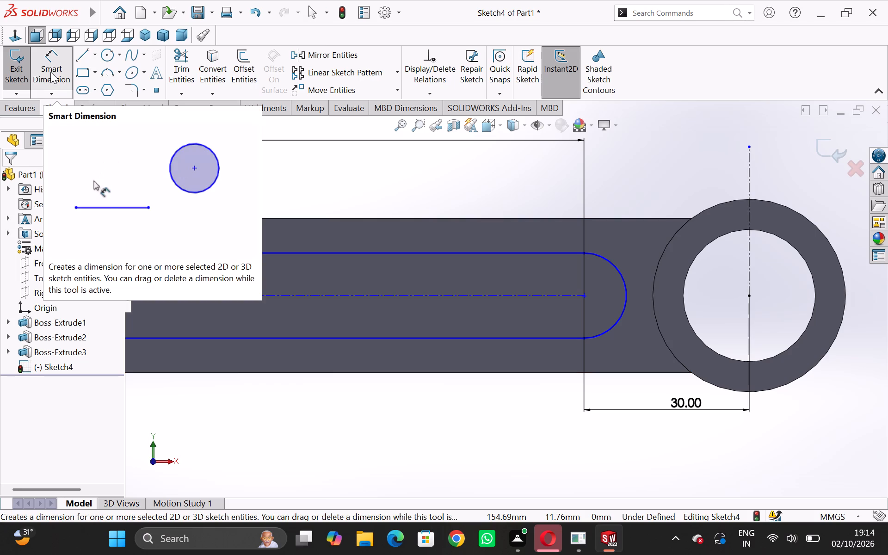
pyautogui.click(618, 269)
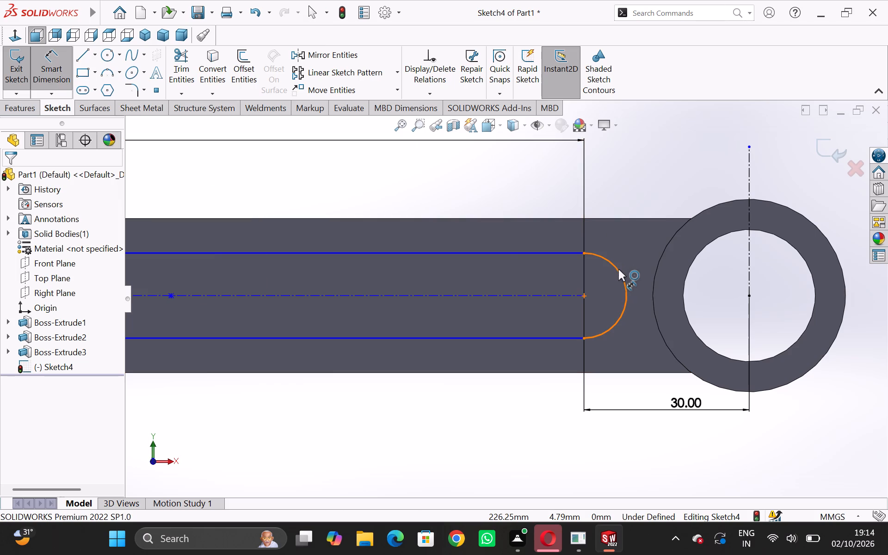
pyautogui.click(645, 171)
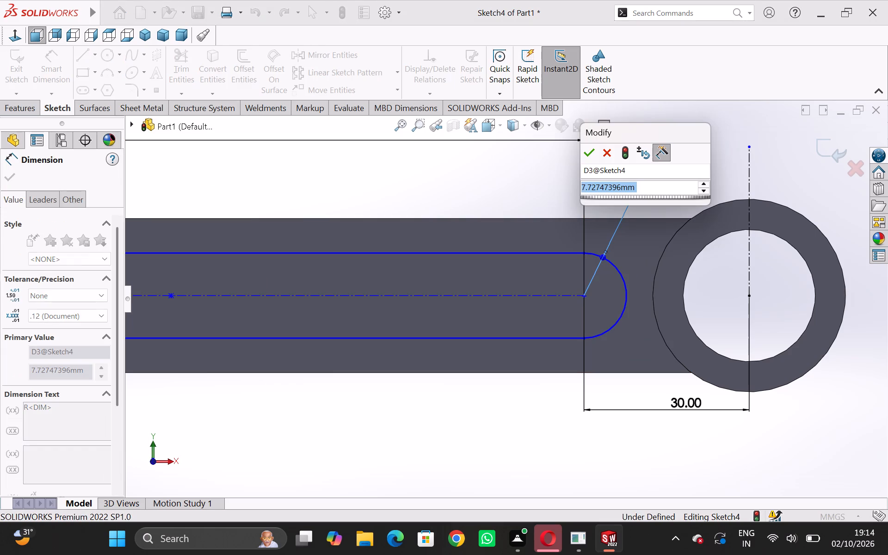
pyautogui.press('8')
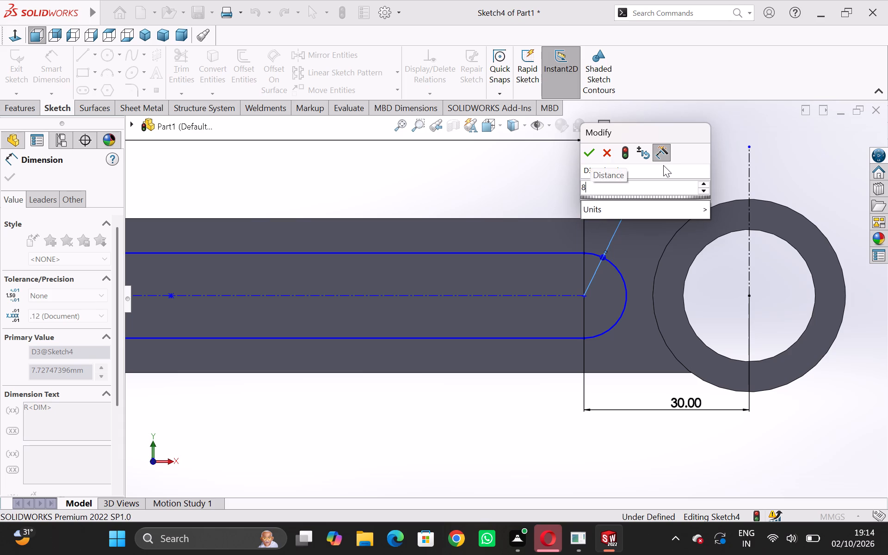
pyautogui.press('Return')
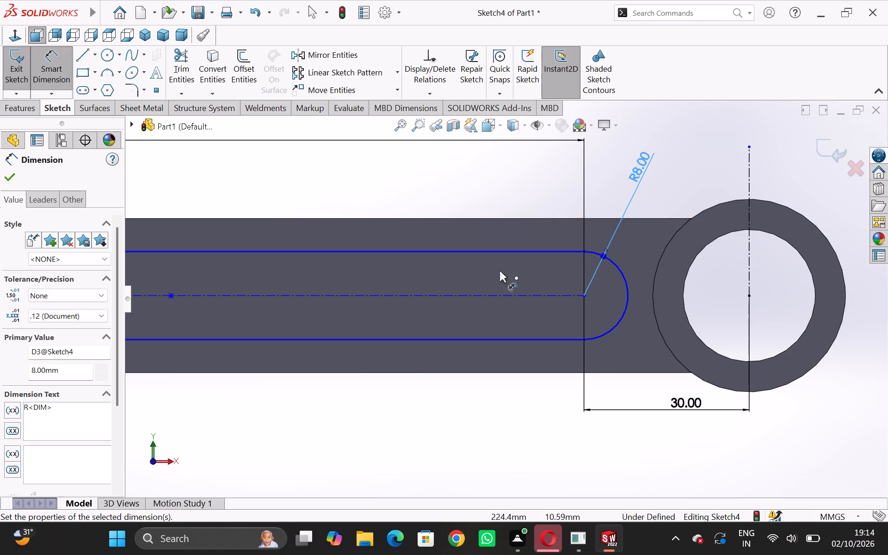
pyautogui.click(11, 174)
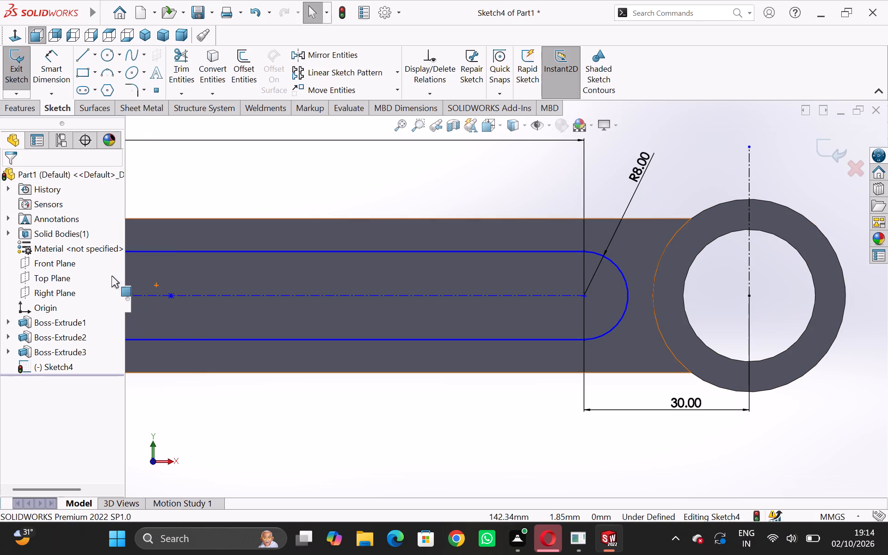
# Examine the dimensioned slot sketch on the connecting rod as a whole and from several angles.
pyautogui.click(199, 158)
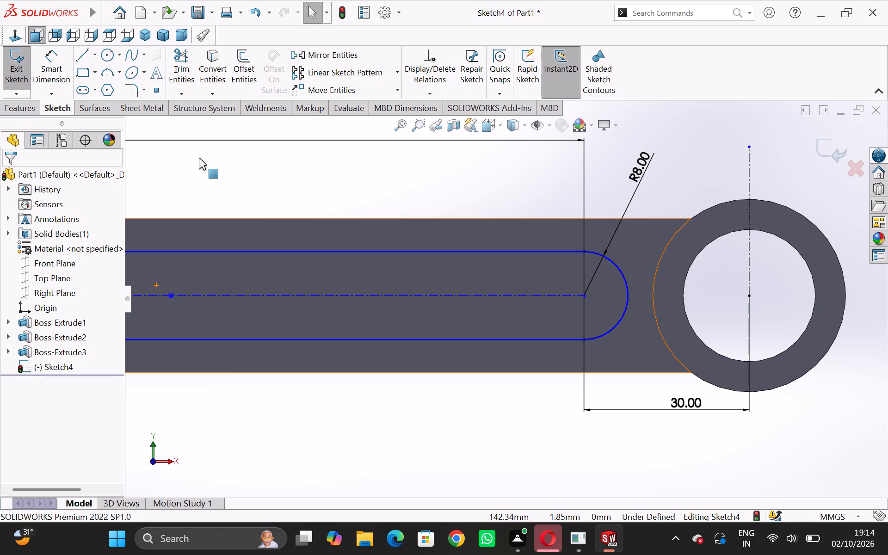
pyautogui.scroll(-3, 423, 410)
pyautogui.scroll(5, 423, 411)
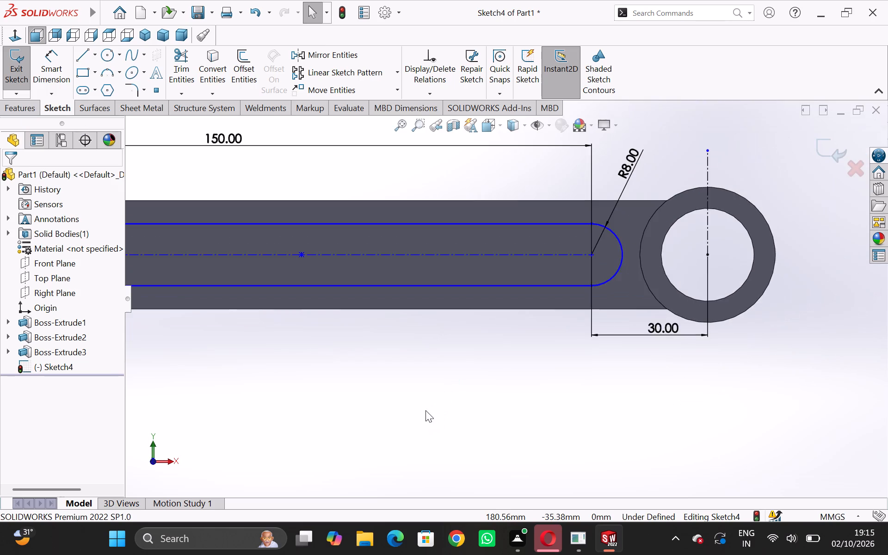
pyautogui.scroll(4, 413, 340)
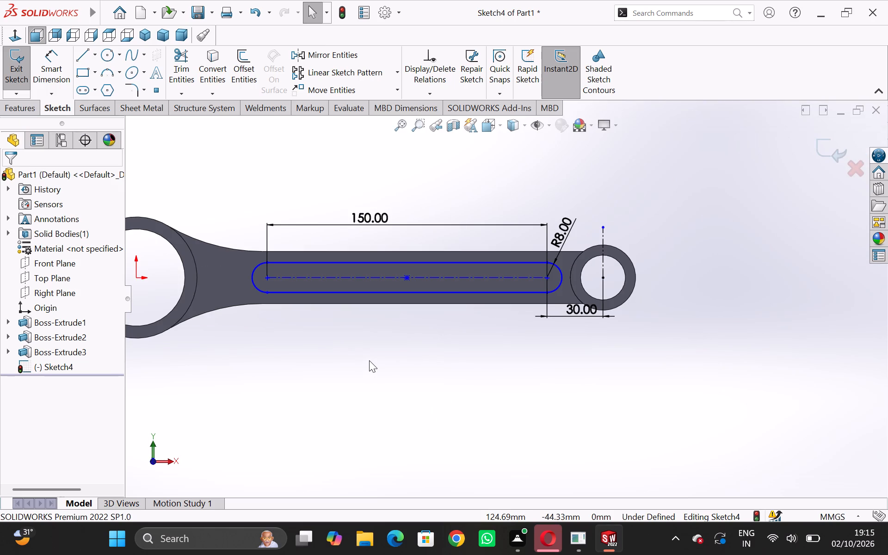
pyautogui.moveTo(365, 358); pyautogui.dragTo(372, 359, button='middle')
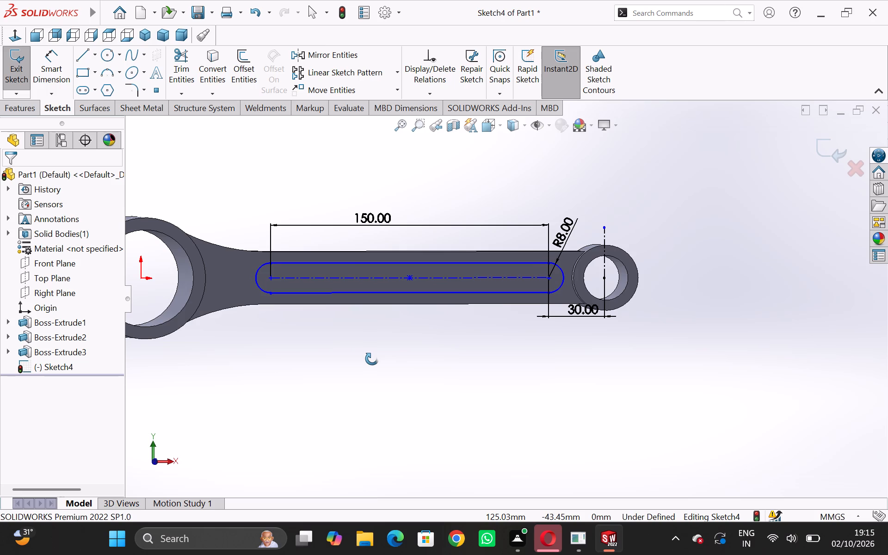
pyautogui.moveTo(372, 359); pyautogui.dragTo(369, 401, button='middle')
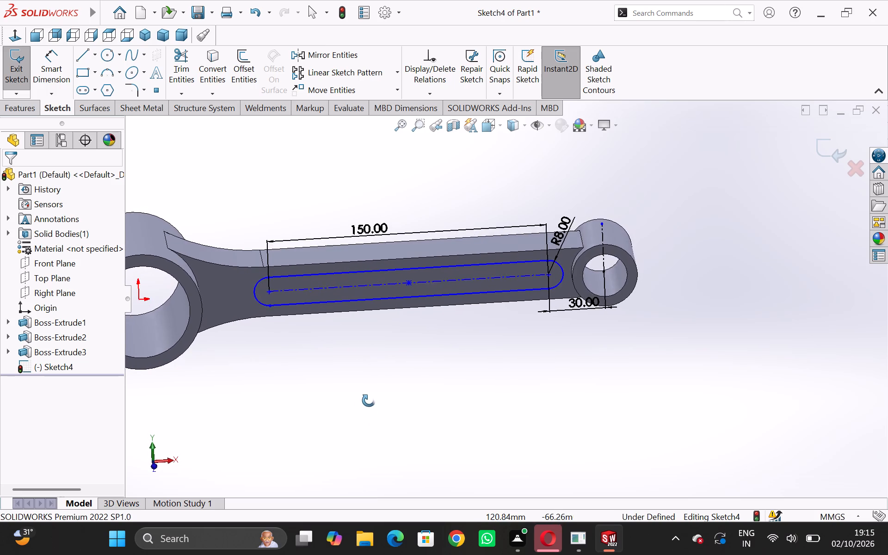
pyautogui.moveTo(369, 401); pyautogui.dragTo(359, 397, button='middle')
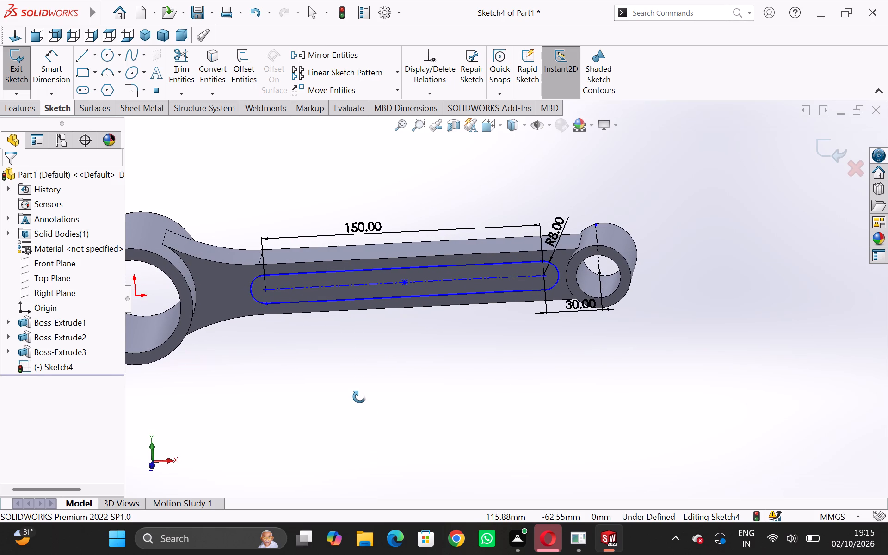
pyautogui.moveTo(359, 397); pyautogui.dragTo(360, 397, button='middle')
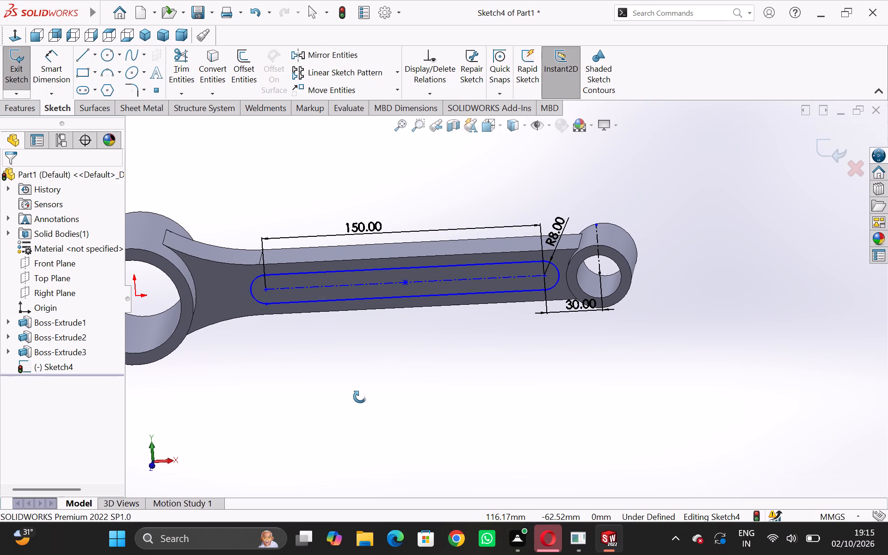
pyautogui.moveTo(360, 397); pyautogui.dragTo(361, 396, button='middle')
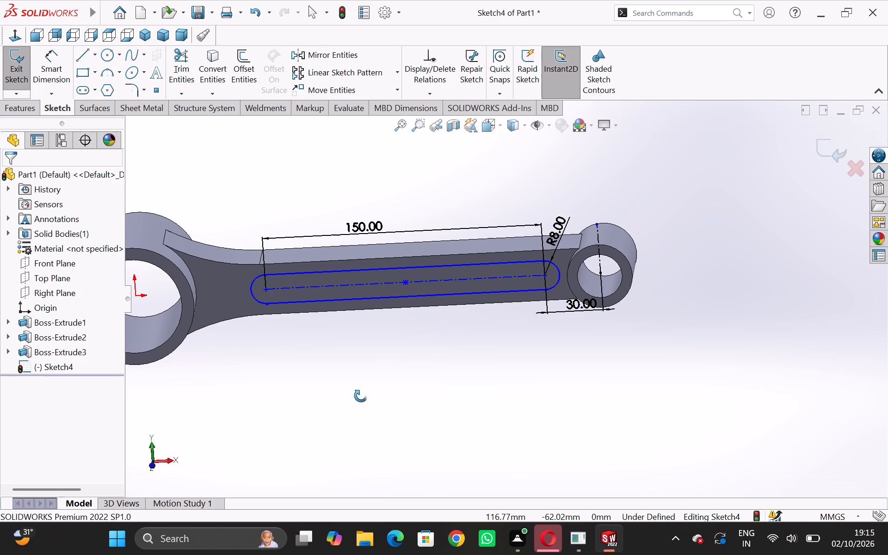
pyautogui.moveTo(361, 396); pyautogui.dragTo(351, 475, button='middle')
pyautogui.scroll(1, 380, 384)
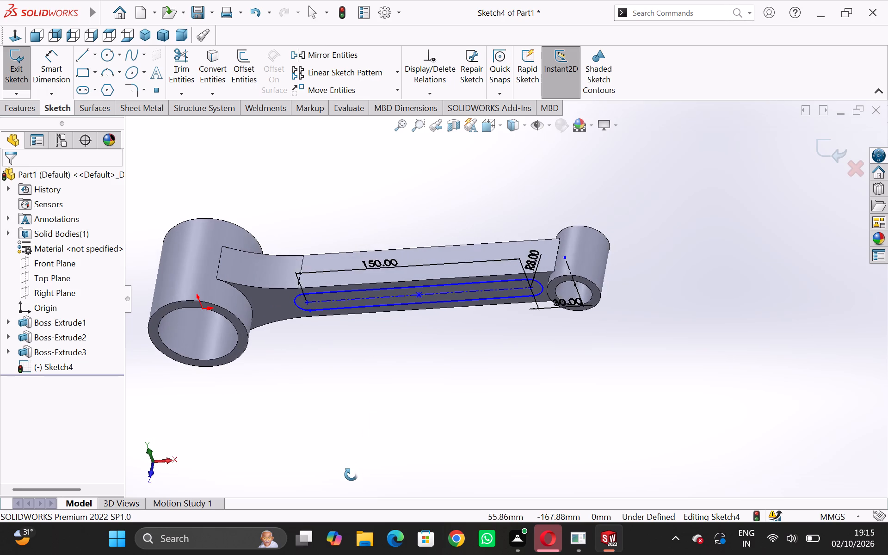
pyautogui.moveTo(351, 475); pyautogui.dragTo(333, 267, button='middle')
pyautogui.scroll(-1, 374, 295)
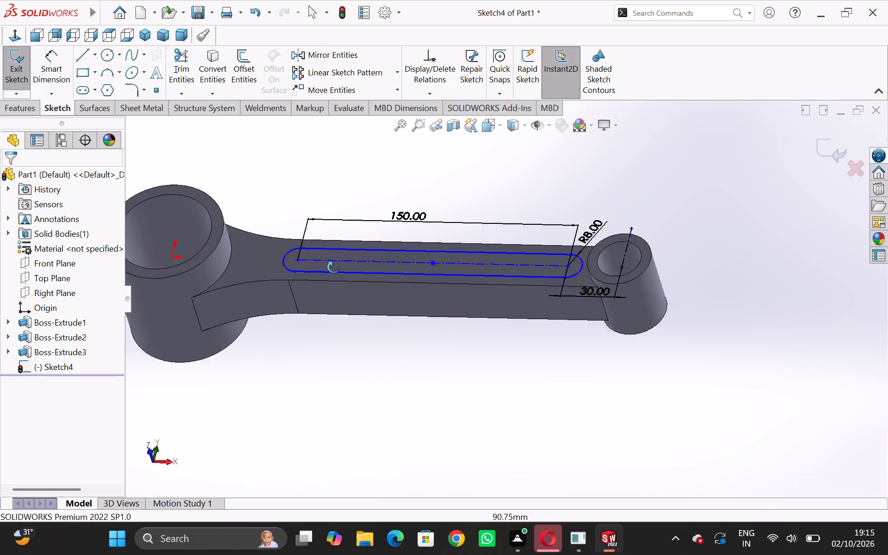
pyautogui.moveTo(333, 267); pyautogui.dragTo(350, 406, button='middle')
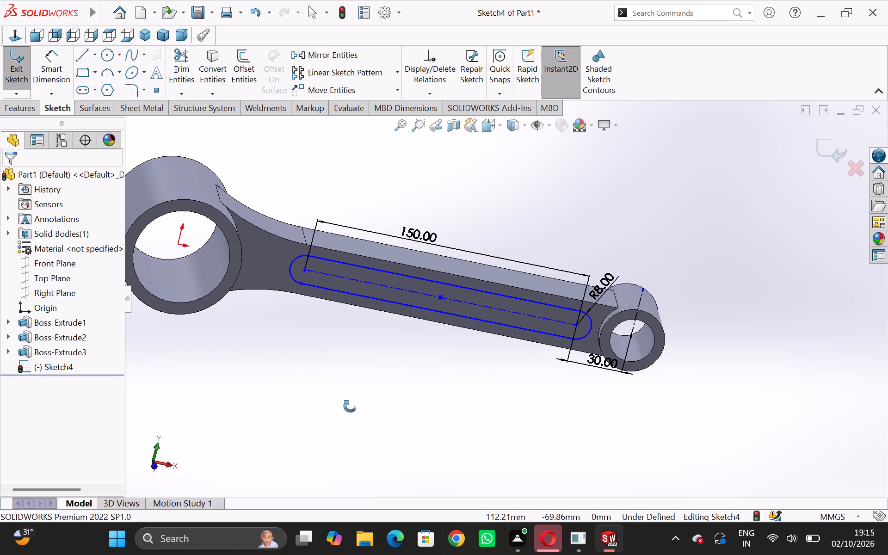
pyautogui.moveTo(350, 406); pyautogui.dragTo(357, 408, button='middle')
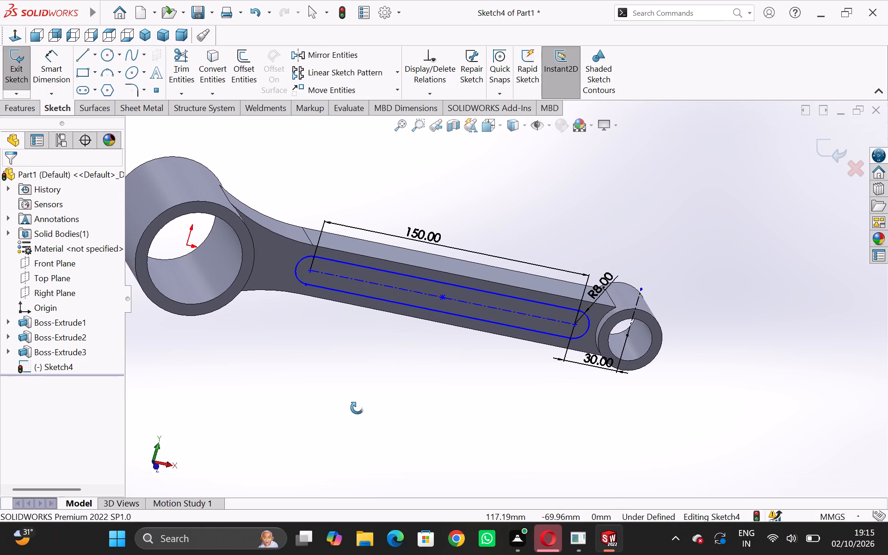
pyautogui.moveTo(357, 408); pyautogui.dragTo(354, 399, button='middle')
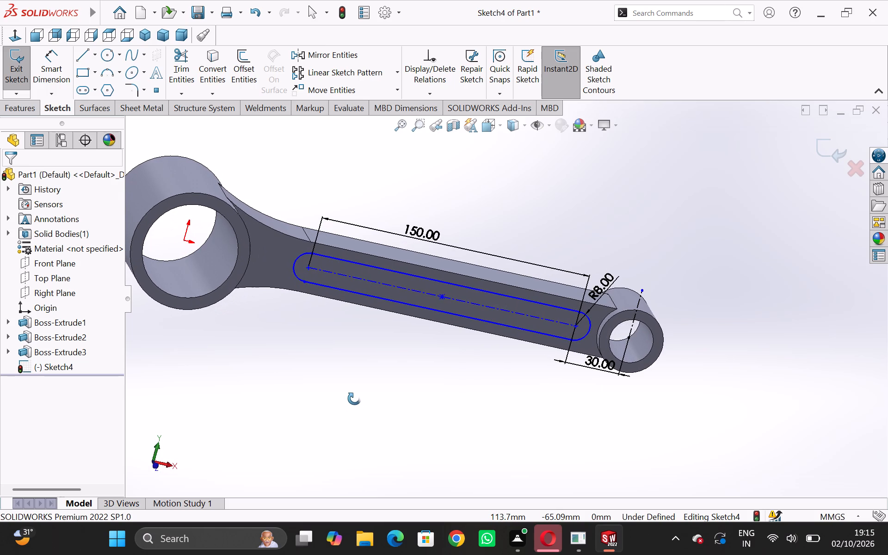
pyautogui.moveTo(354, 399); pyautogui.dragTo(343, 399, button='middle')
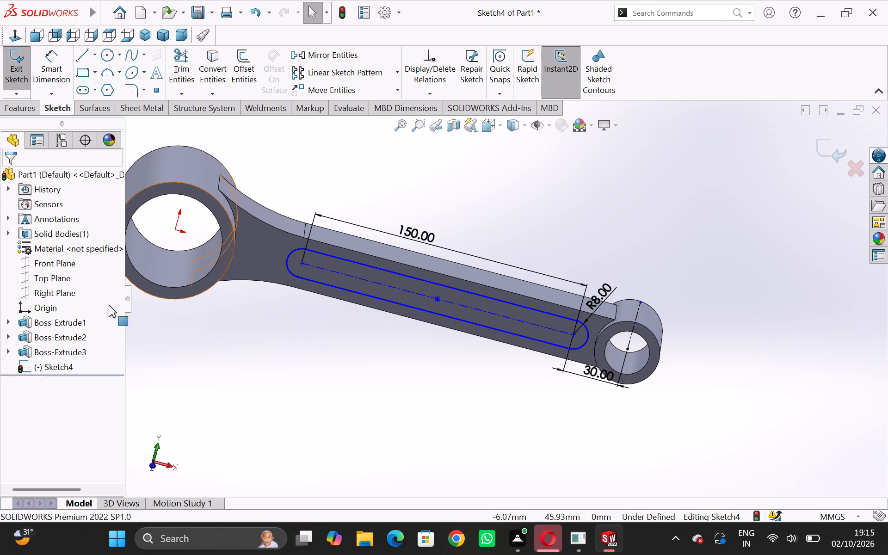
# Cut the slot sketch into the shank with a Mid Plane extruded cut of 28 mm.
pyautogui.click(18, 73)
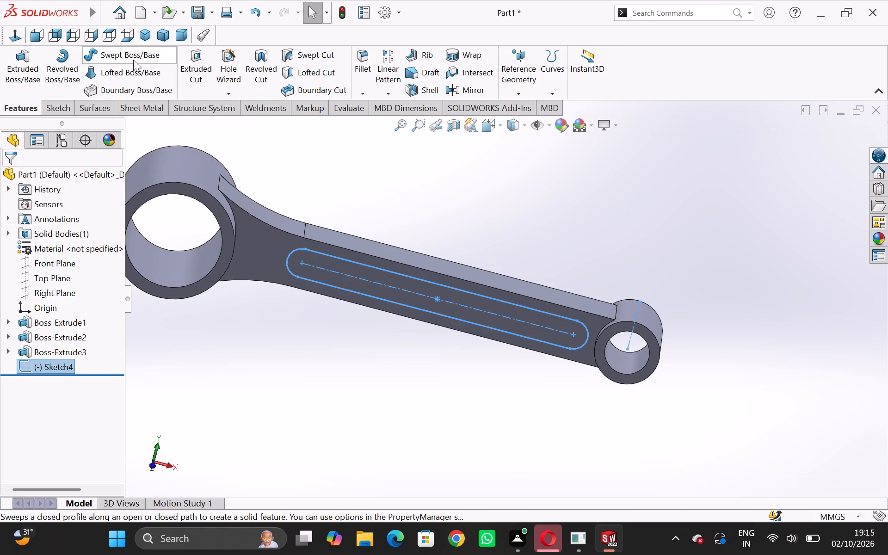
pyautogui.click(205, 63)
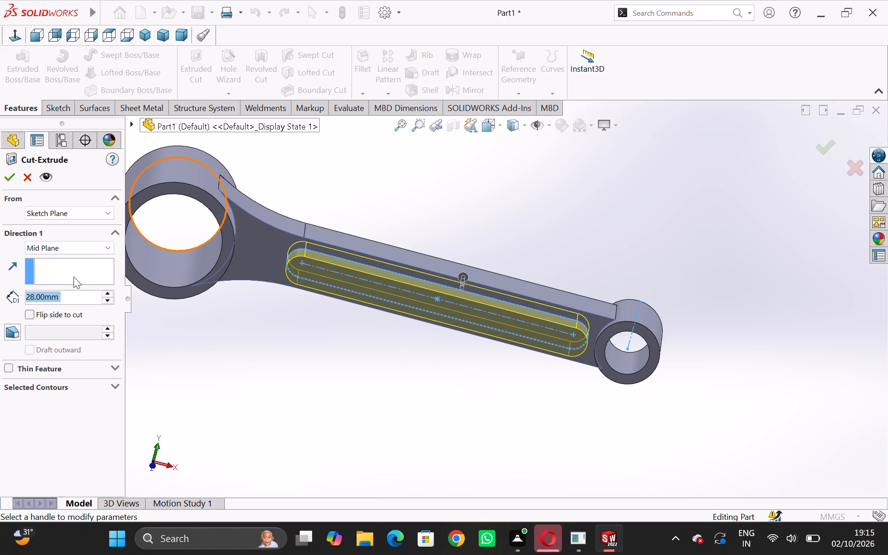
pyautogui.tripleClick(106, 293)
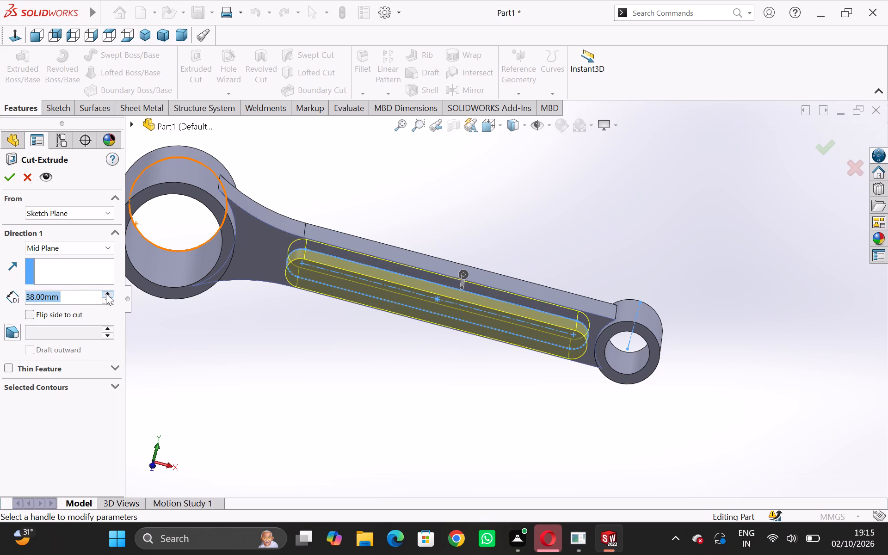
pyautogui.tripleClick(106, 293)
pyautogui.doubleClick(106, 293)
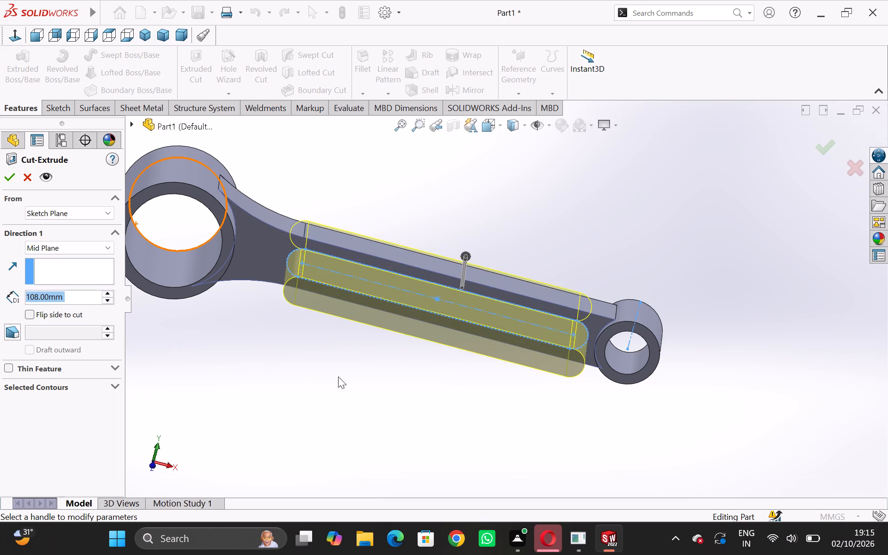
pyautogui.moveTo(341, 376); pyautogui.dragTo(326, 430, button='middle')
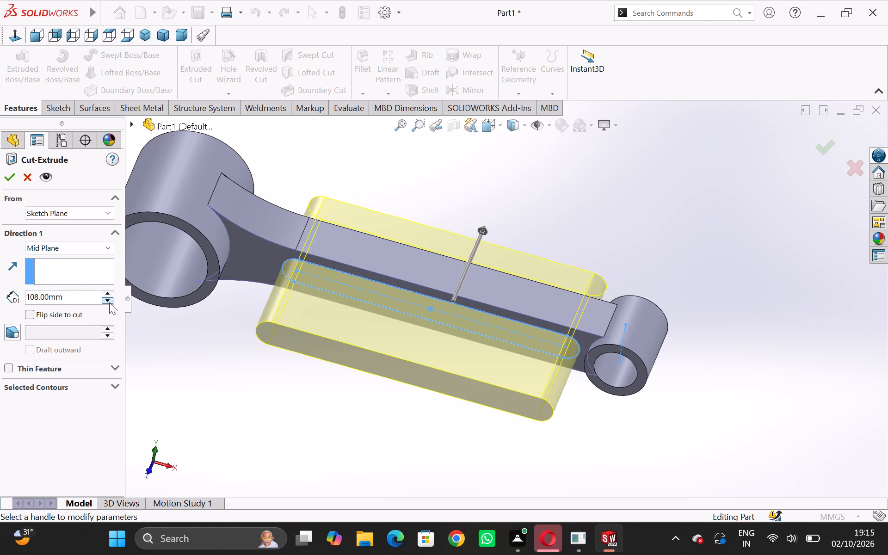
pyautogui.tripleClick(109, 302)
pyautogui.tripleClick(109, 302)
pyautogui.doubleClick(109, 302)
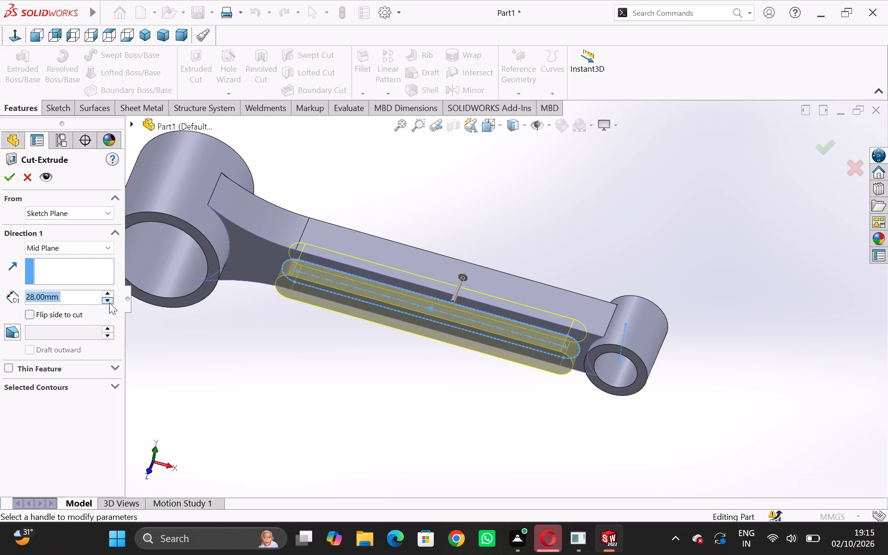
pyautogui.click(109, 302)
pyautogui.click(109, 289)
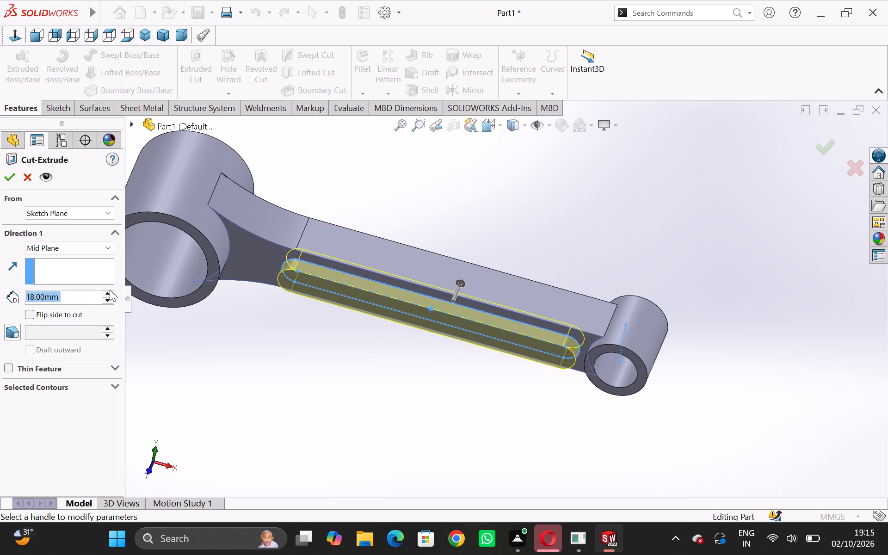
pyautogui.click(108, 292)
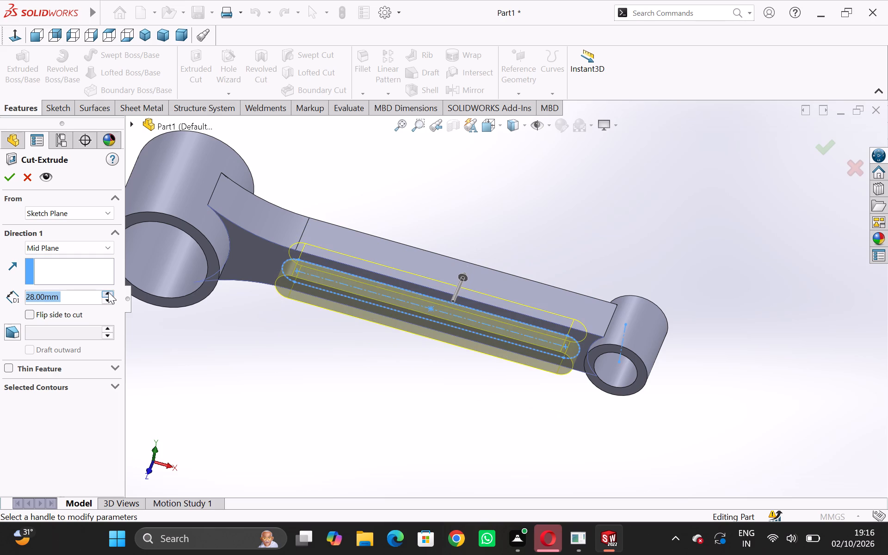
pyautogui.click(14, 172)
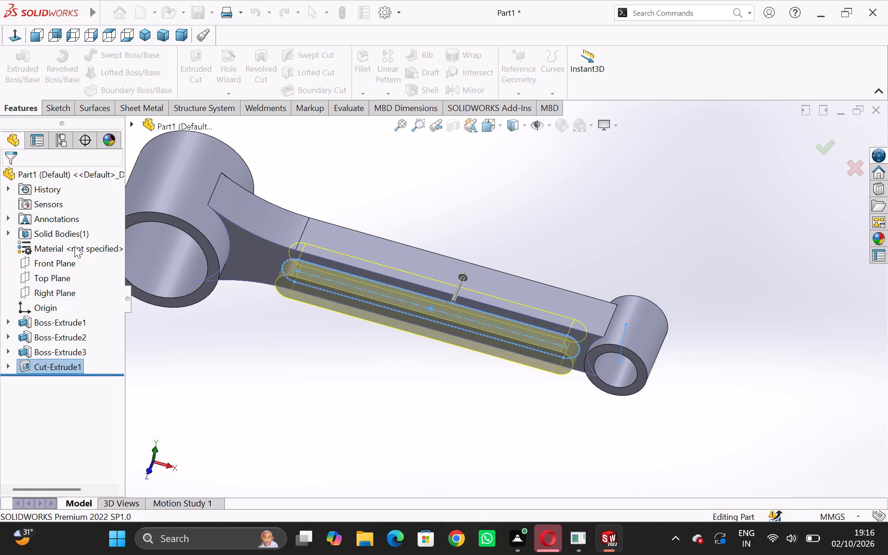
# Edit the slot's extruded cut to use a Blind end condition with a depth of 28 mm.
pyautogui.moveTo(288, 362); pyautogui.dragTo(349, 302, button='middle')
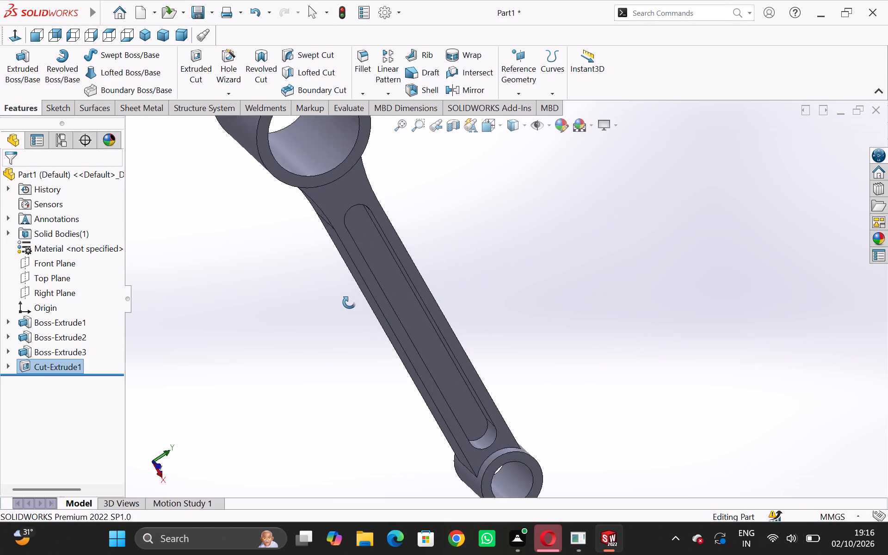
pyautogui.moveTo(349, 302); pyautogui.dragTo(237, 410, button='middle')
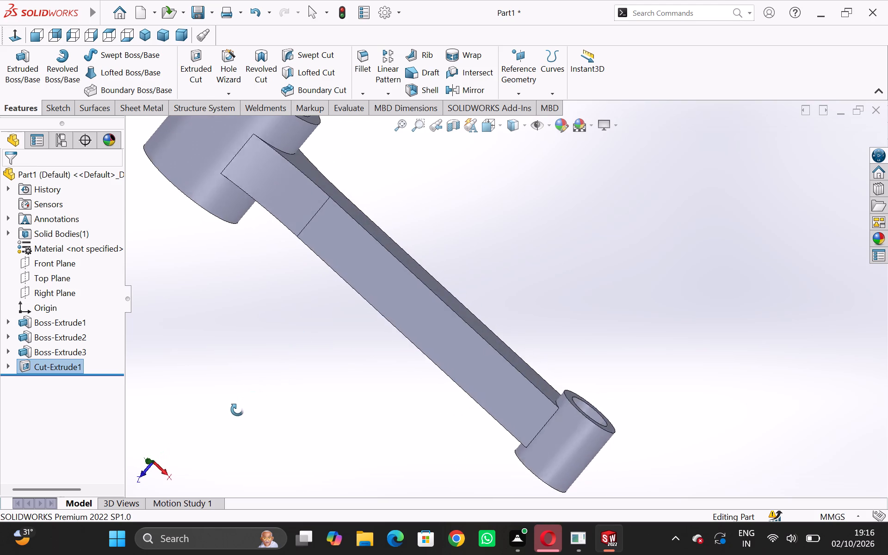
pyautogui.moveTo(237, 410); pyautogui.dragTo(295, 301, button='middle')
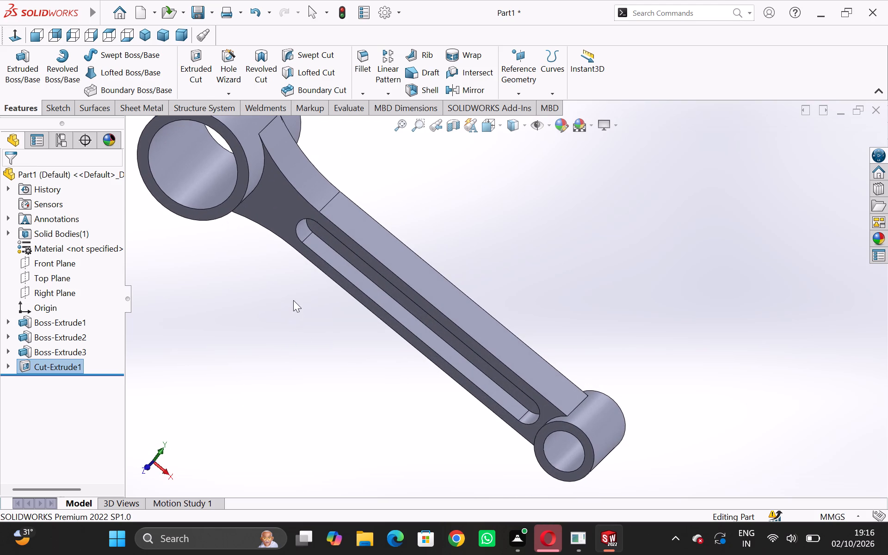
pyautogui.rightClick(52, 370)
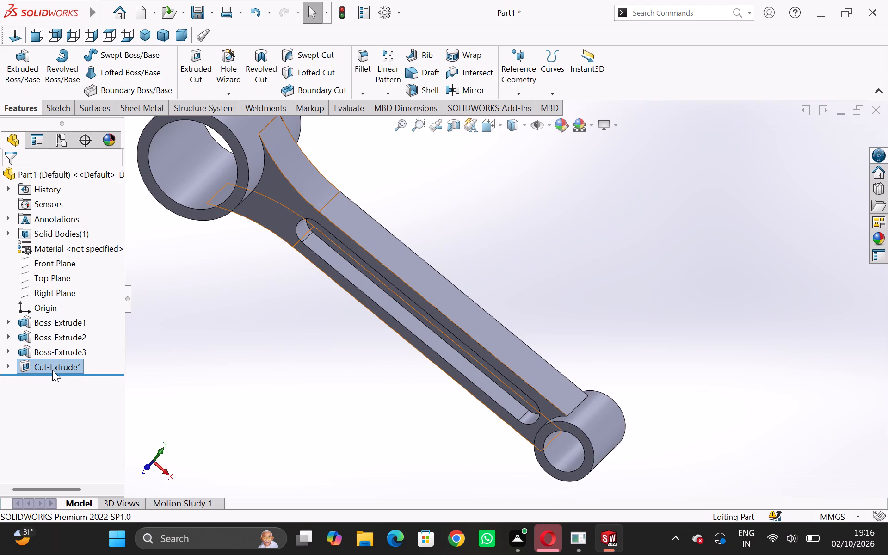
pyautogui.click(53, 366)
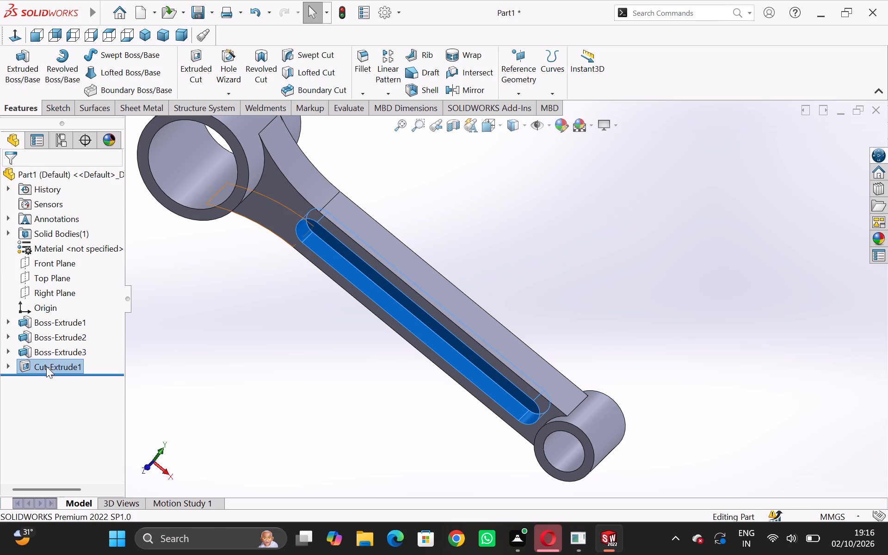
pyautogui.moveTo(46, 367); pyautogui.dragTo(52, 369)
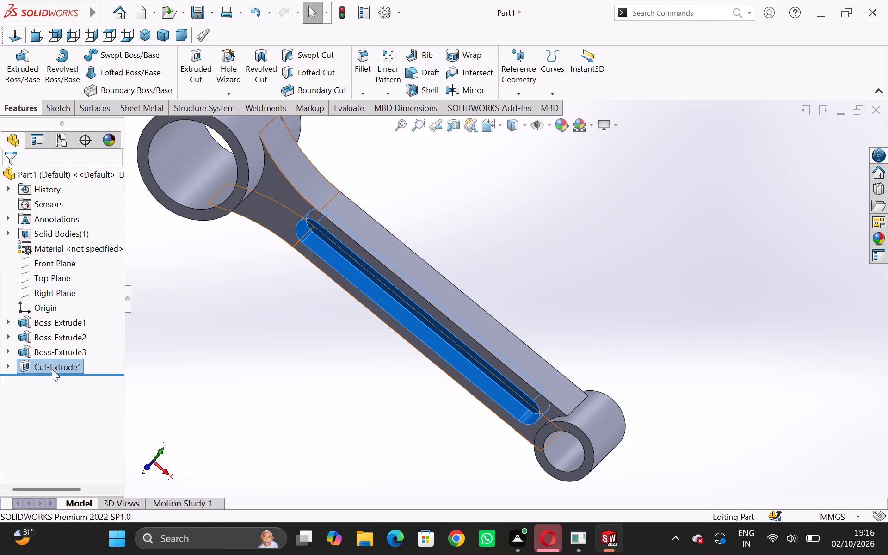
pyautogui.rightClick(52, 369)
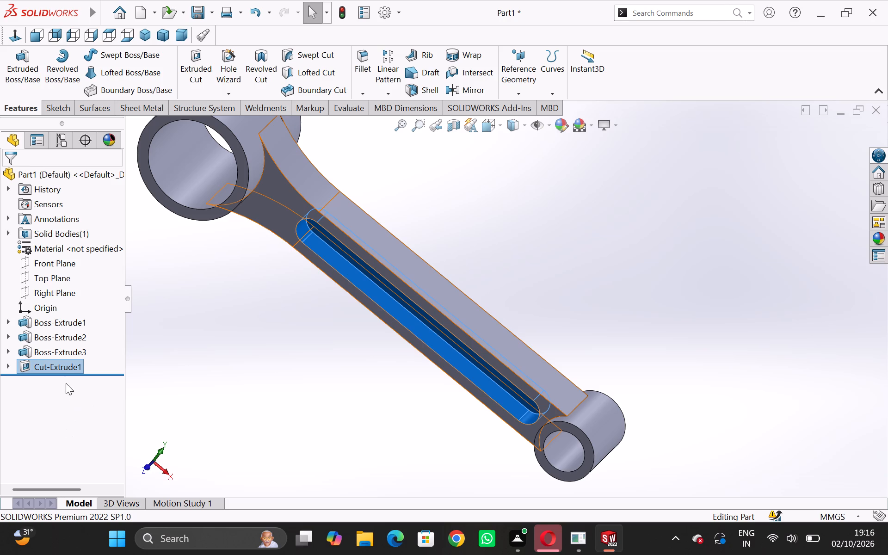
pyautogui.rightClick(64, 367)
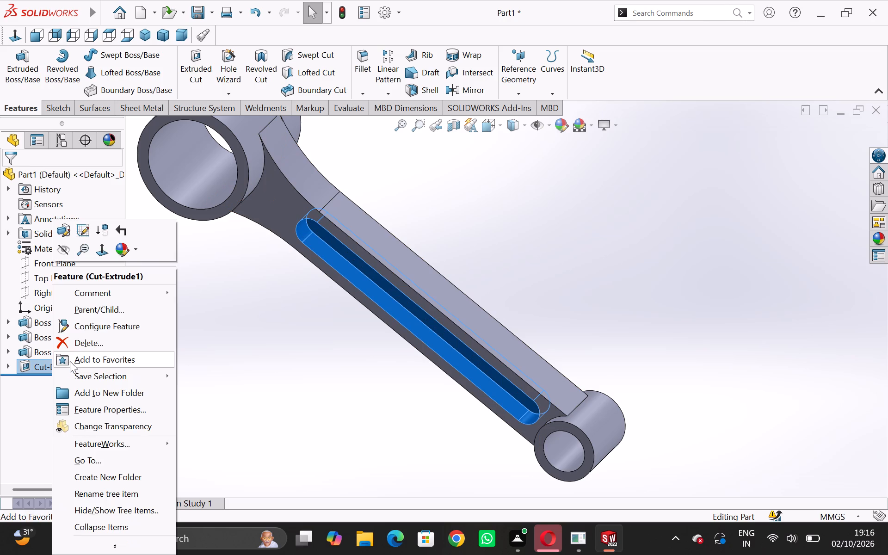
pyautogui.click(59, 231)
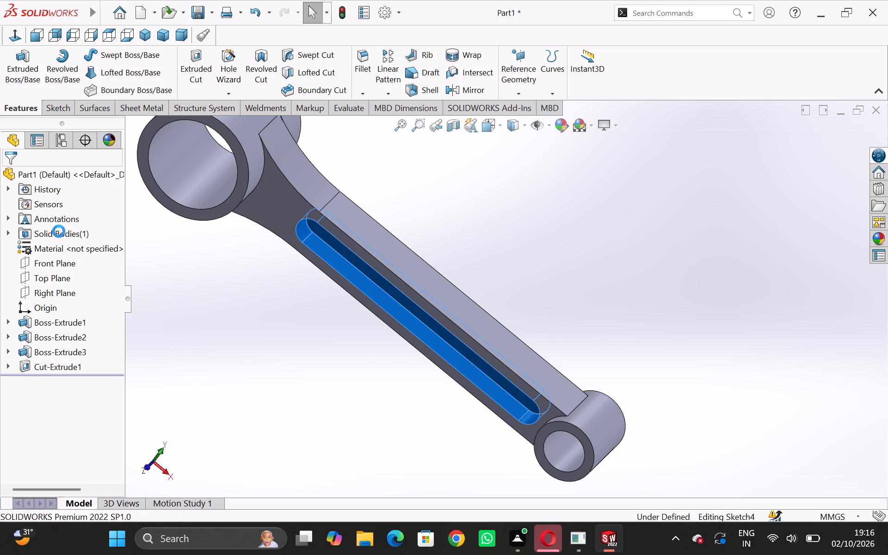
pyautogui.moveTo(295, 335); pyautogui.dragTo(270, 377, button='middle')
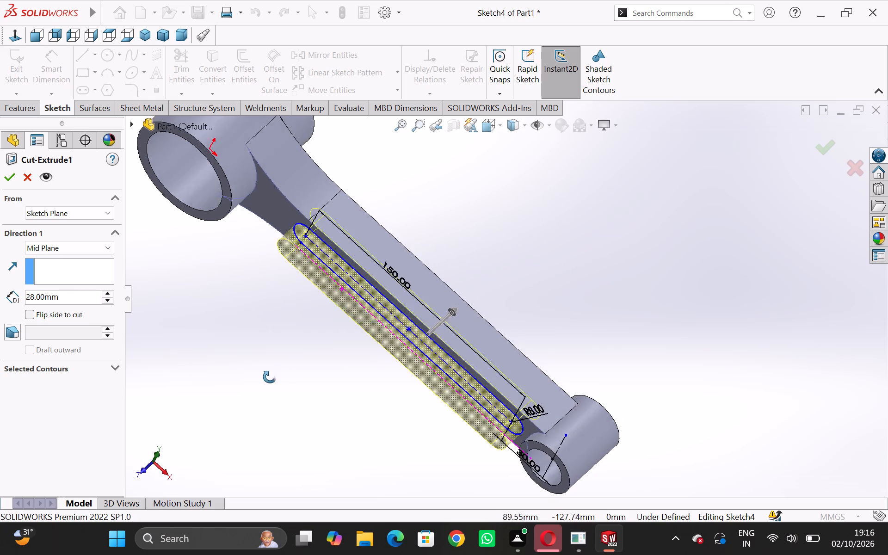
pyautogui.moveTo(270, 377); pyautogui.dragTo(225, 388, button='middle')
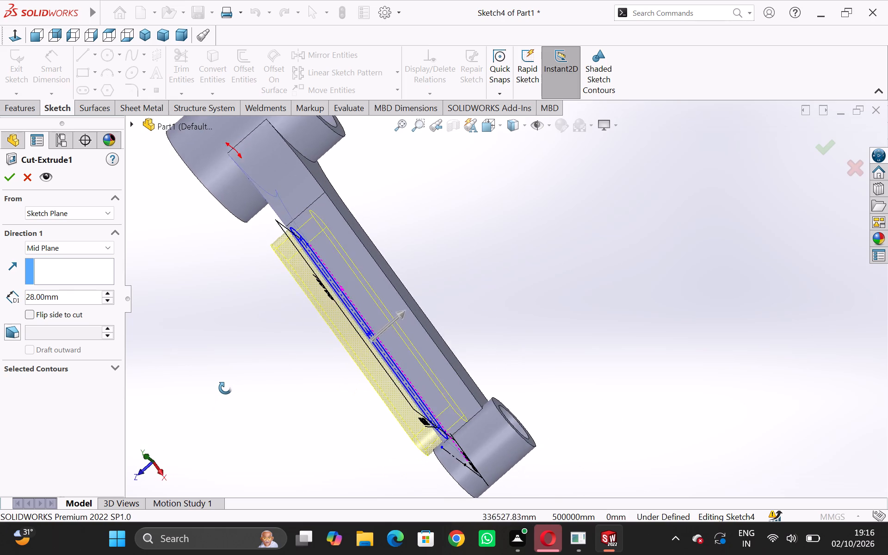
pyautogui.moveTo(225, 388); pyautogui.dragTo(223, 377, button='middle')
pyautogui.scroll(-1, 231, 374)
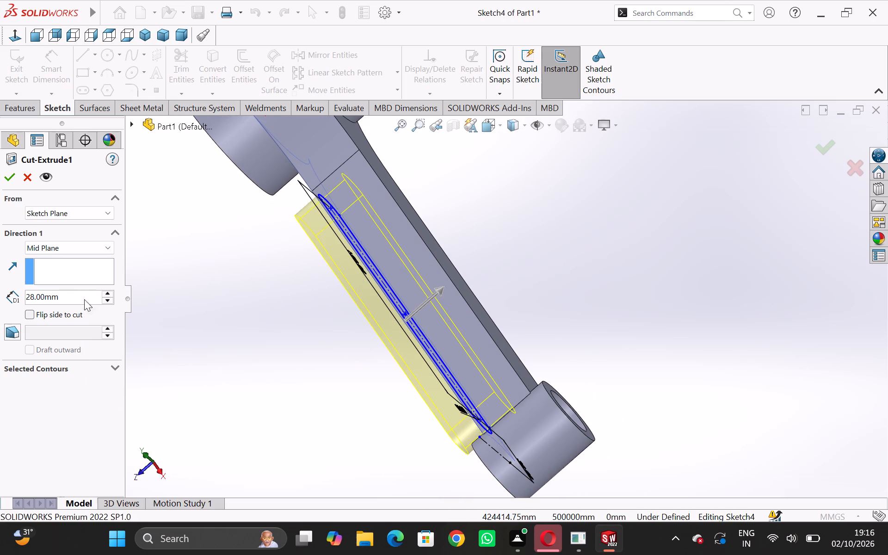
pyautogui.click(97, 247)
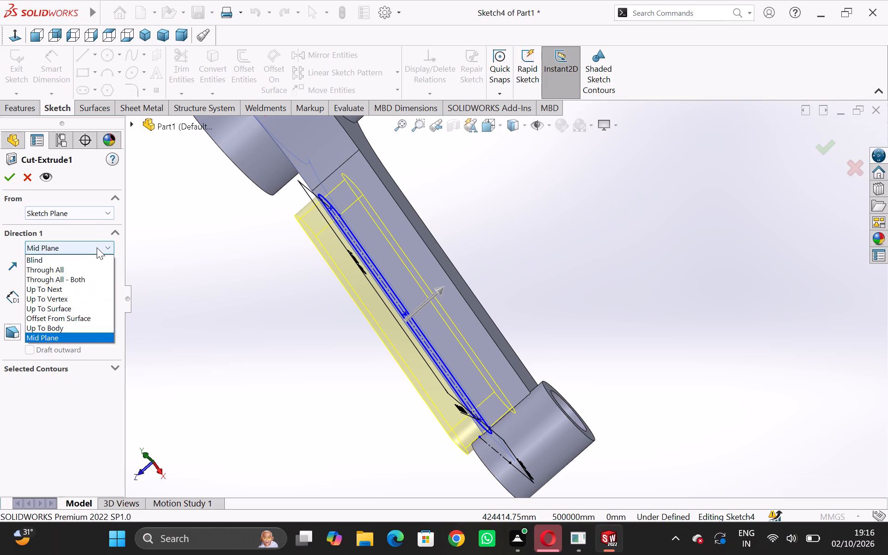
pyautogui.click(52, 255)
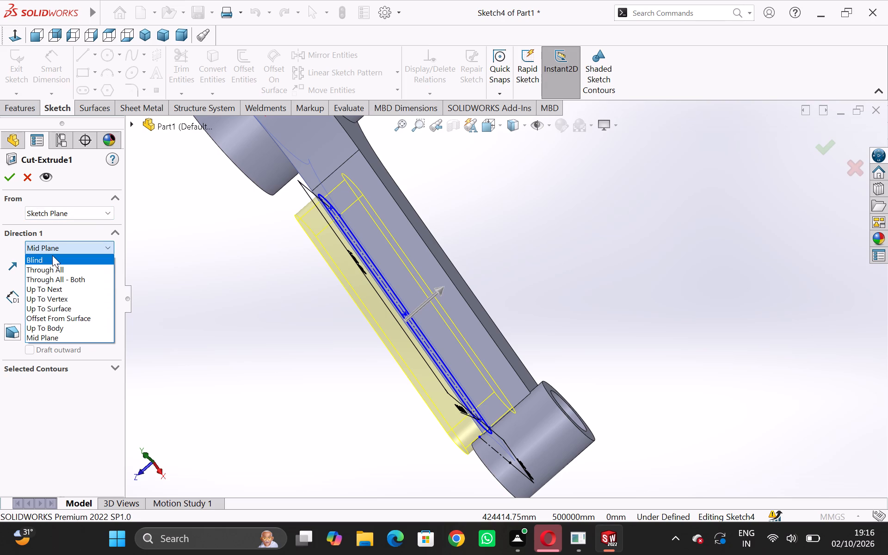
pyautogui.click(6, 178)
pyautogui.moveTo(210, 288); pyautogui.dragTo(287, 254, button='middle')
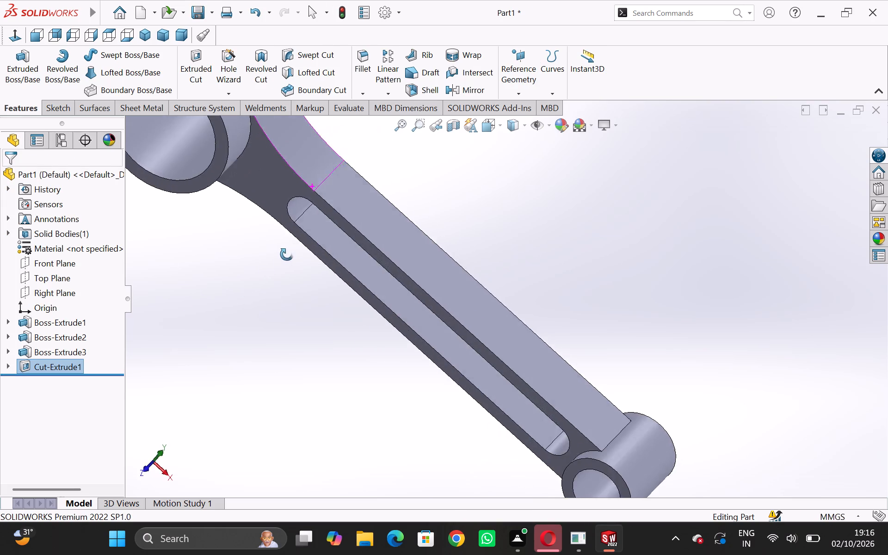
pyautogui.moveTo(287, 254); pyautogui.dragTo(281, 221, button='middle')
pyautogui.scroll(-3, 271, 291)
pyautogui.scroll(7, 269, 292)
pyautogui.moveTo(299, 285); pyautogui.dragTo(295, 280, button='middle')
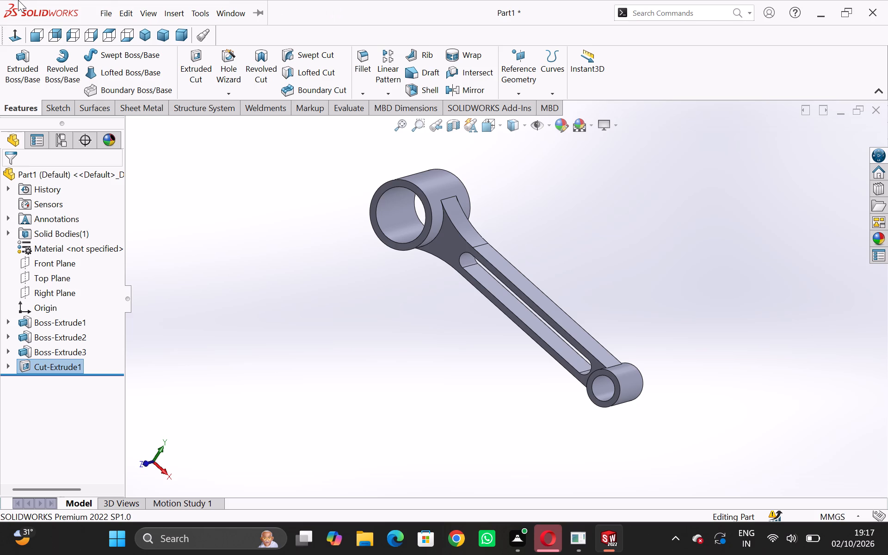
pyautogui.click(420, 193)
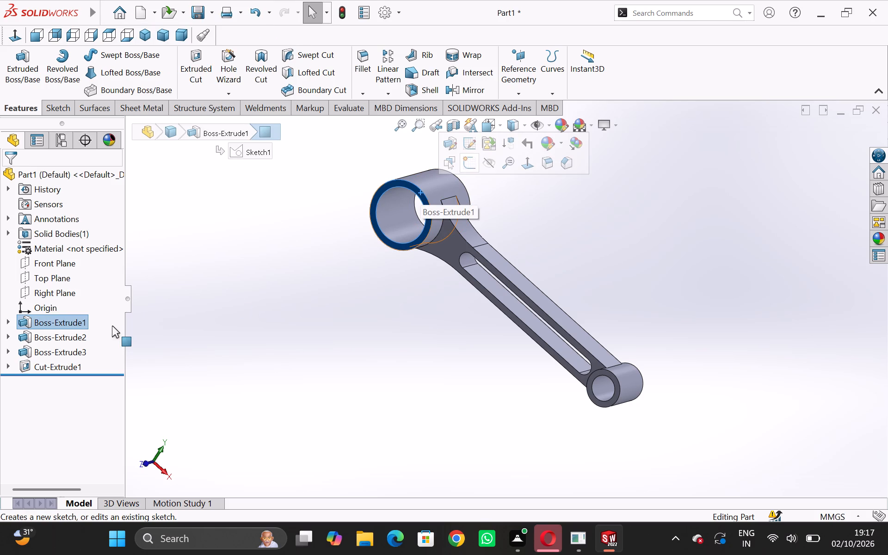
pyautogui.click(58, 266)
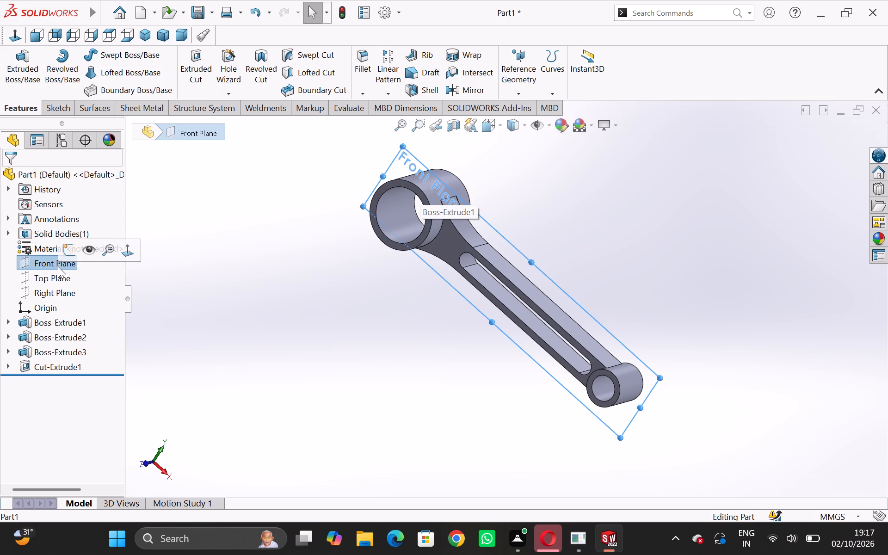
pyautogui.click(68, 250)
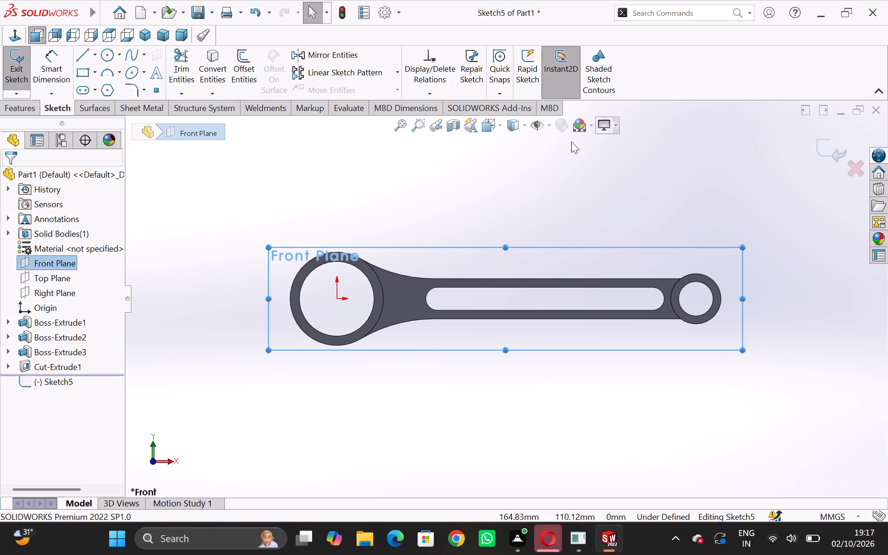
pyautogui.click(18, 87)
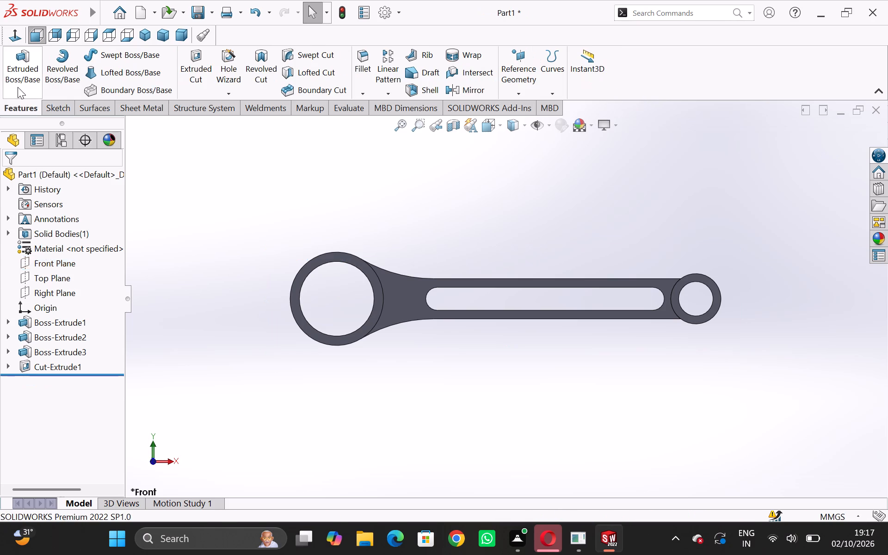
# Define a reference plane offset 10 mm from the large ring's end face, with its normal flipped.
pyautogui.click(522, 94)
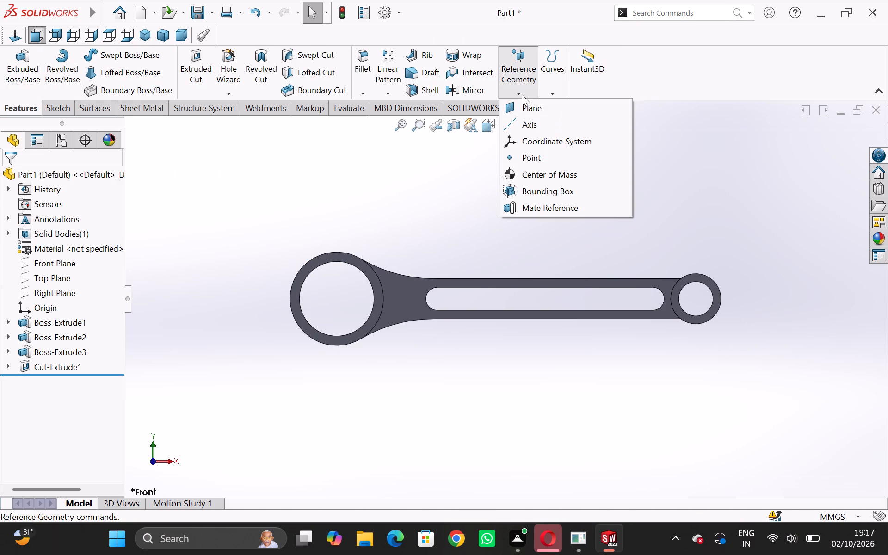
pyautogui.click(534, 105)
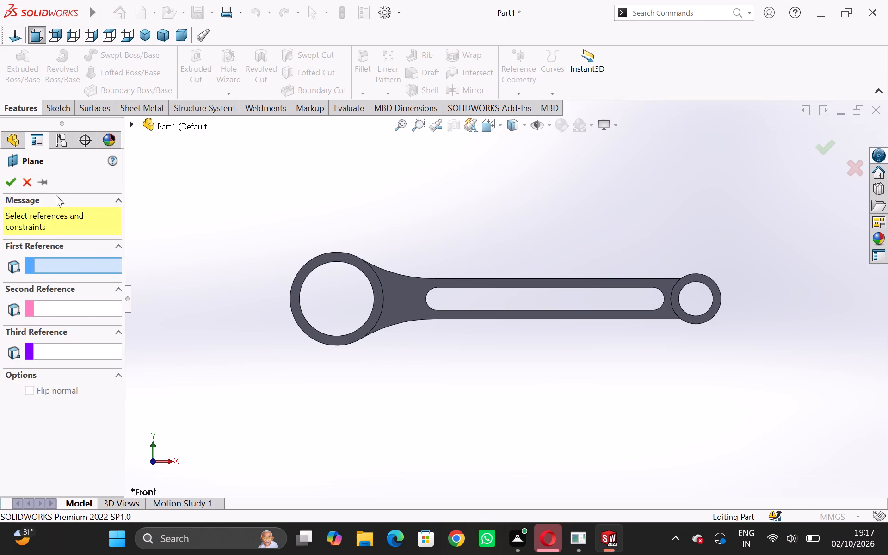
pyautogui.moveTo(282, 205); pyautogui.dragTo(299, 252, button='middle')
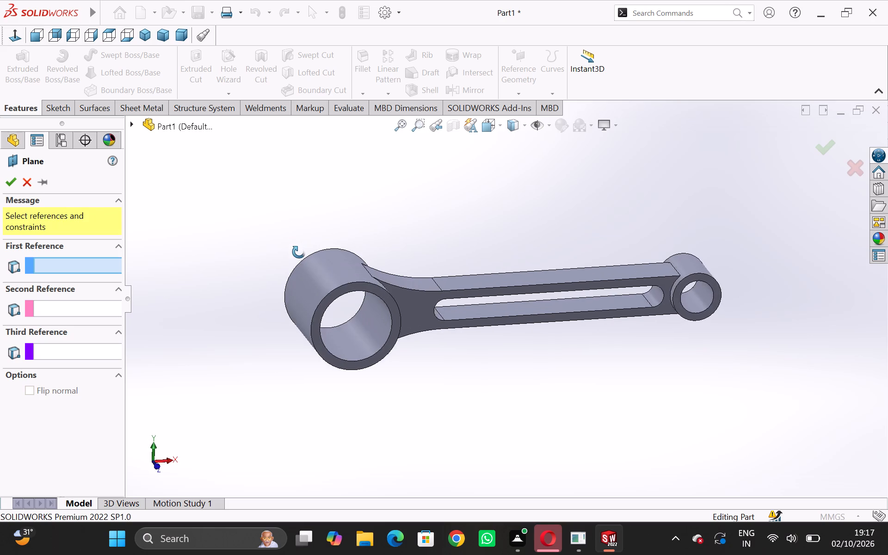
pyautogui.moveTo(299, 252); pyautogui.dragTo(287, 227, button='middle')
pyautogui.click(63, 269)
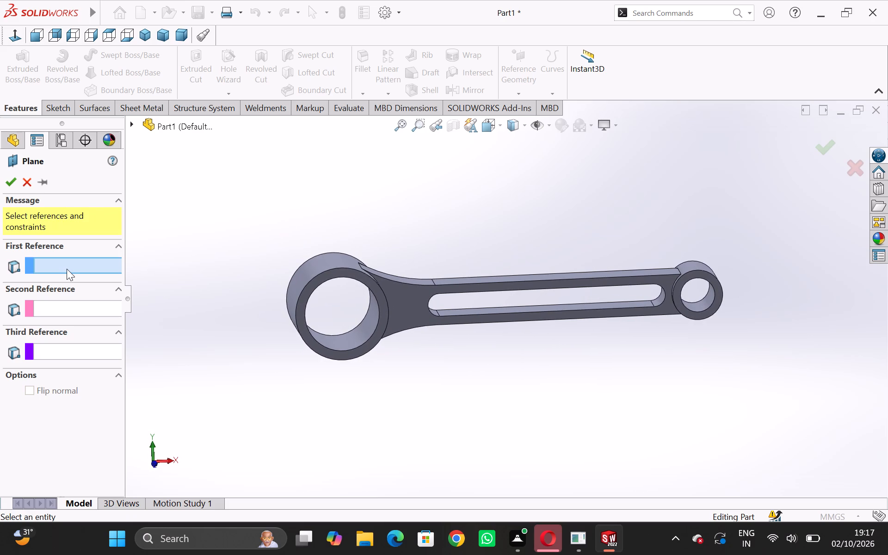
pyautogui.click(68, 265)
pyautogui.click(345, 275)
pyautogui.moveTo(253, 298); pyautogui.dragTo(281, 335, button='middle')
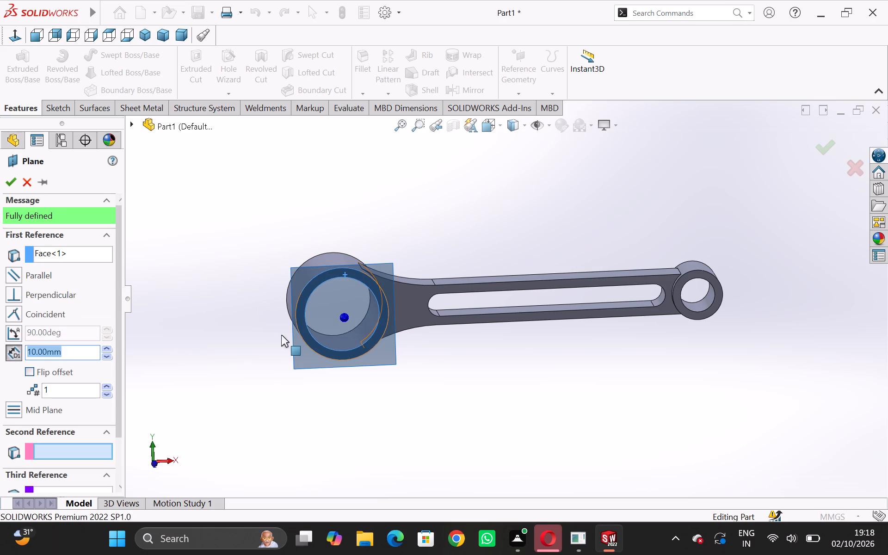
pyautogui.moveTo(281, 335); pyautogui.dragTo(321, 368, button='middle')
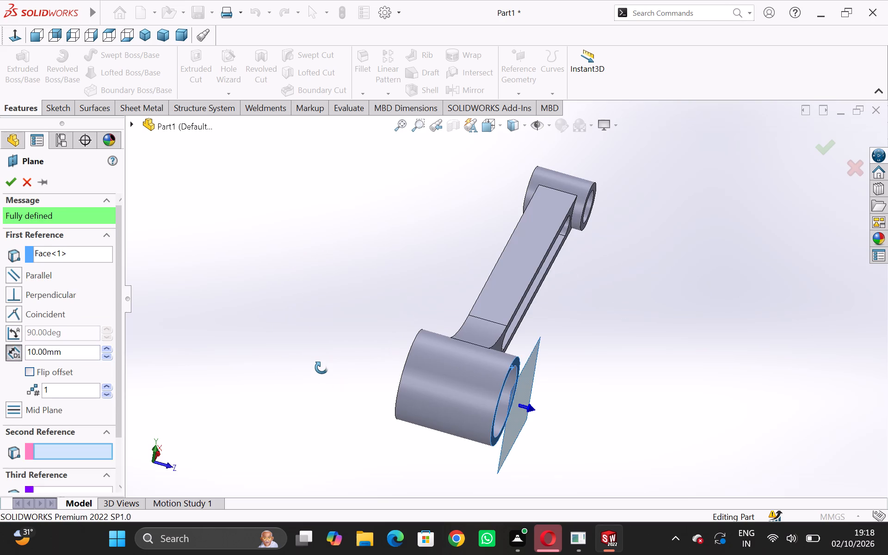
pyautogui.moveTo(321, 368); pyautogui.dragTo(323, 367, button='middle')
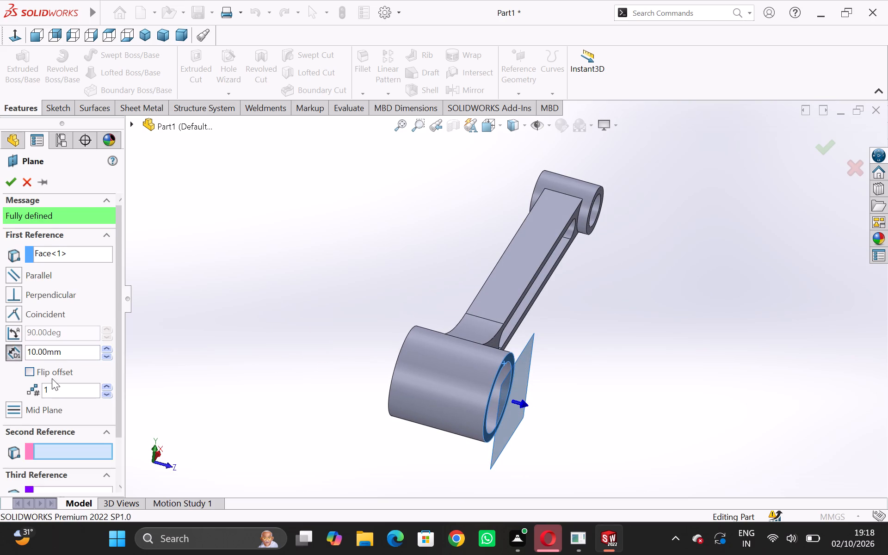
pyautogui.scroll(-6, 54, 378)
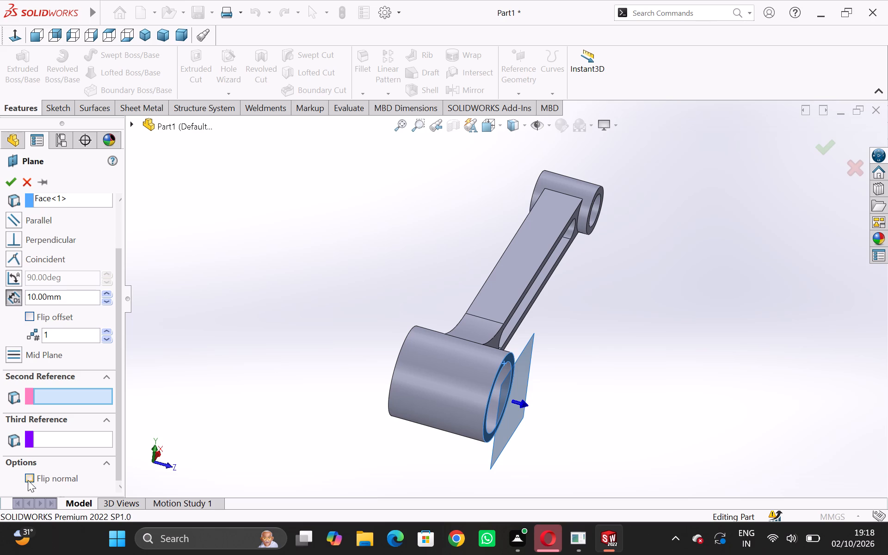
pyautogui.click(28, 478)
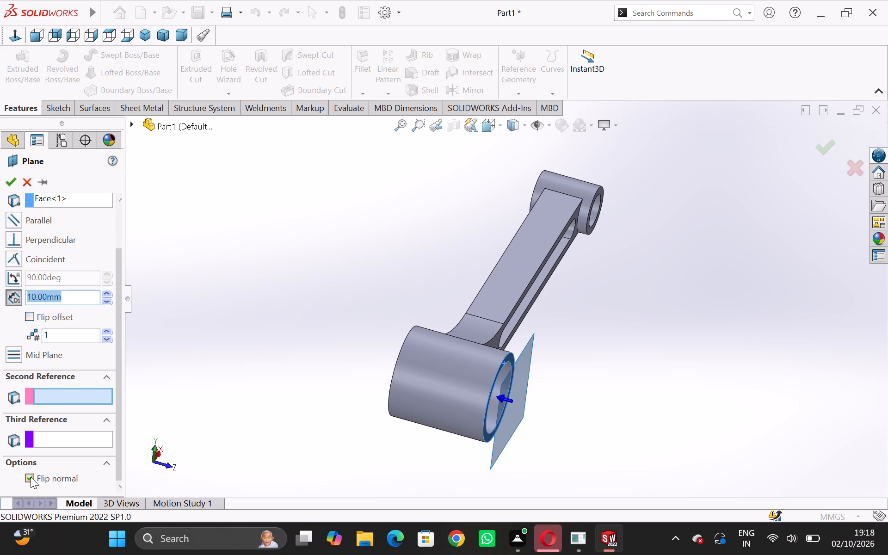
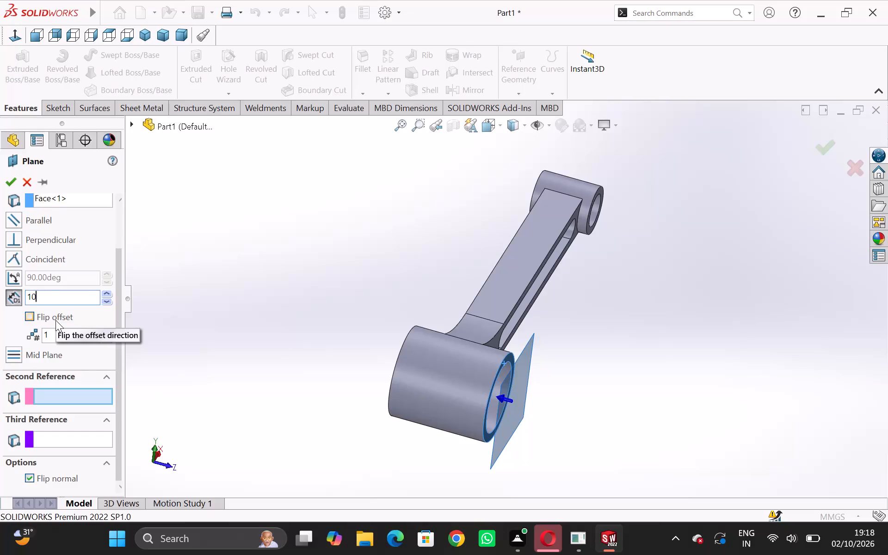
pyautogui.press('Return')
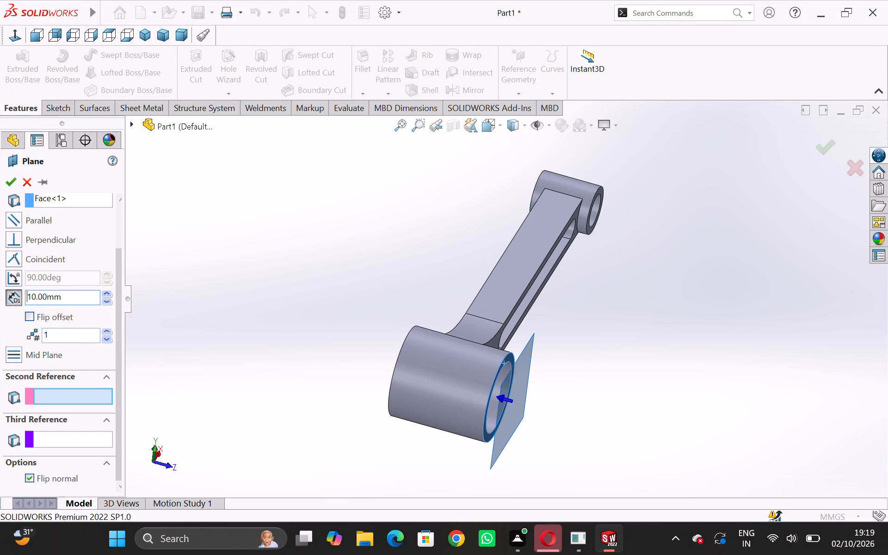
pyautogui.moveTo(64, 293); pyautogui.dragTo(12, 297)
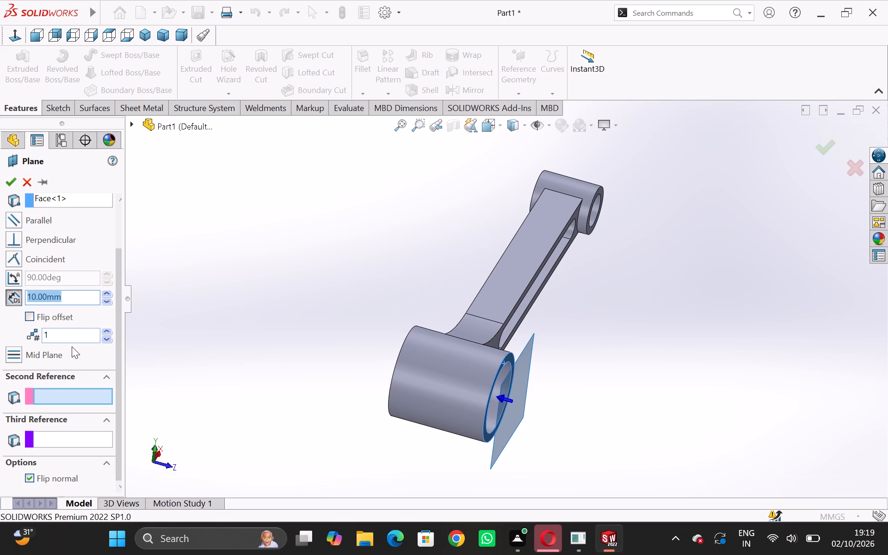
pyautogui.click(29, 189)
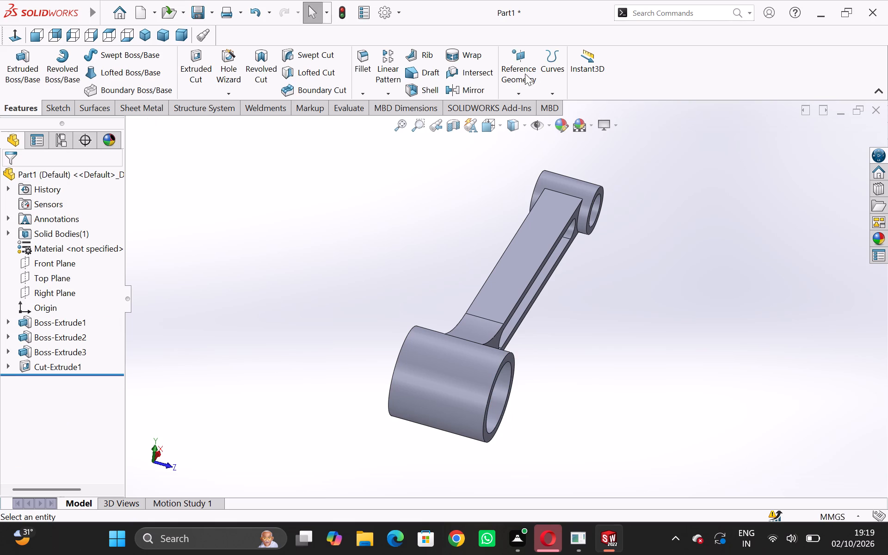
# Create a reference plane offset 21 mm from the Front Plane.
pyautogui.click(524, 88)
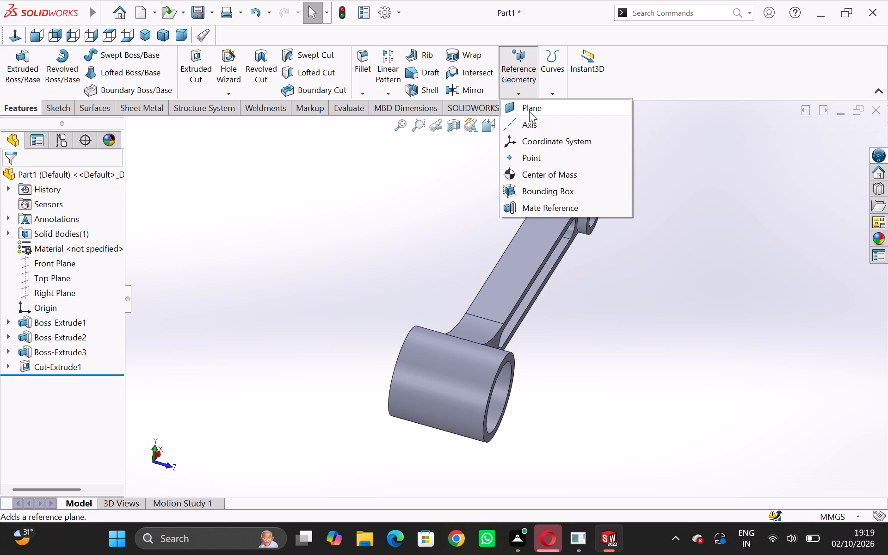
pyautogui.click(529, 111)
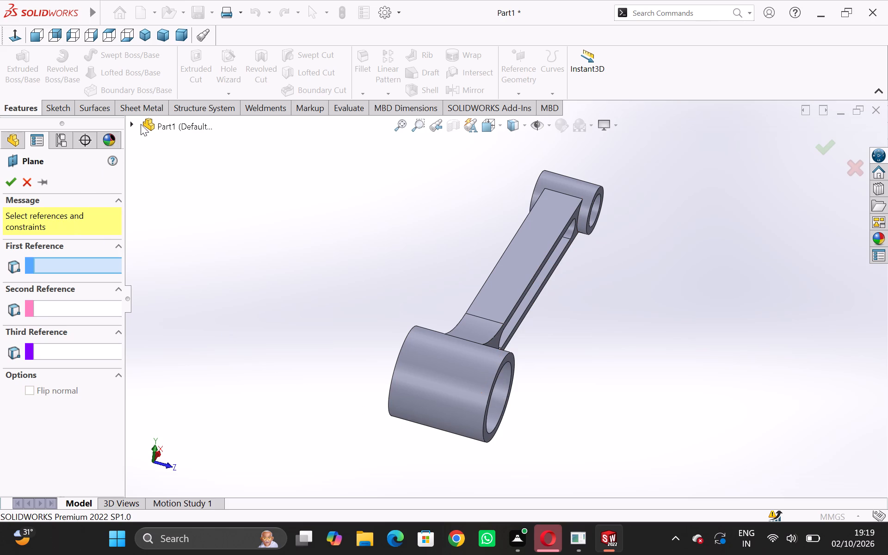
pyautogui.click(153, 129)
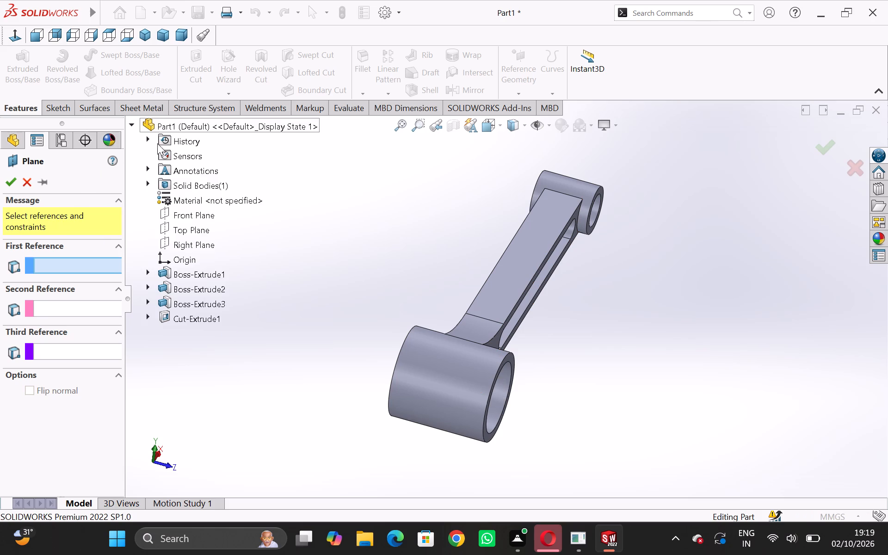
pyautogui.click(179, 216)
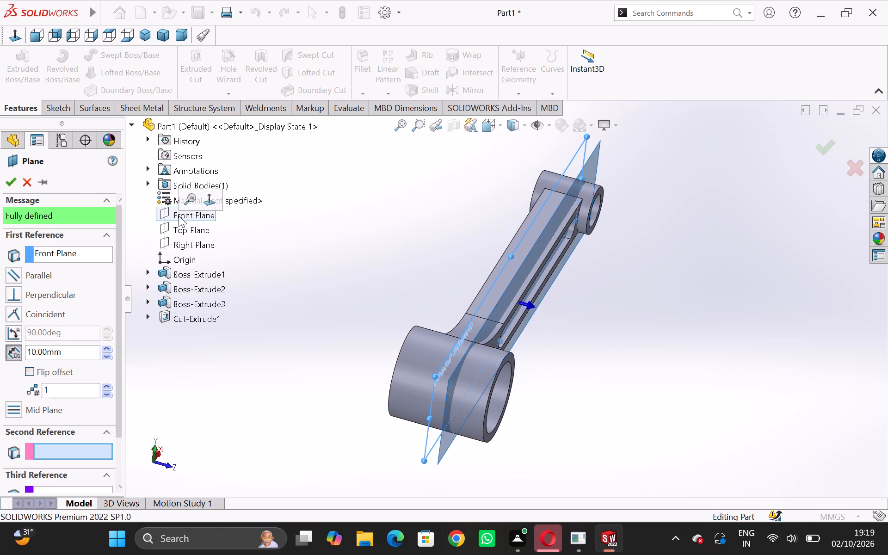
pyautogui.moveTo(295, 361); pyautogui.dragTo(316, 368, button='middle')
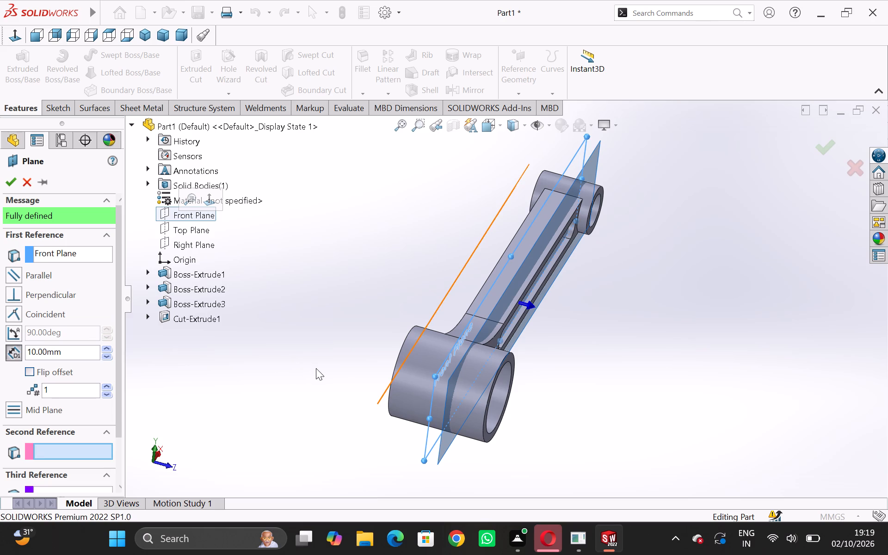
pyautogui.moveTo(316, 368); pyautogui.dragTo(314, 367, button='middle')
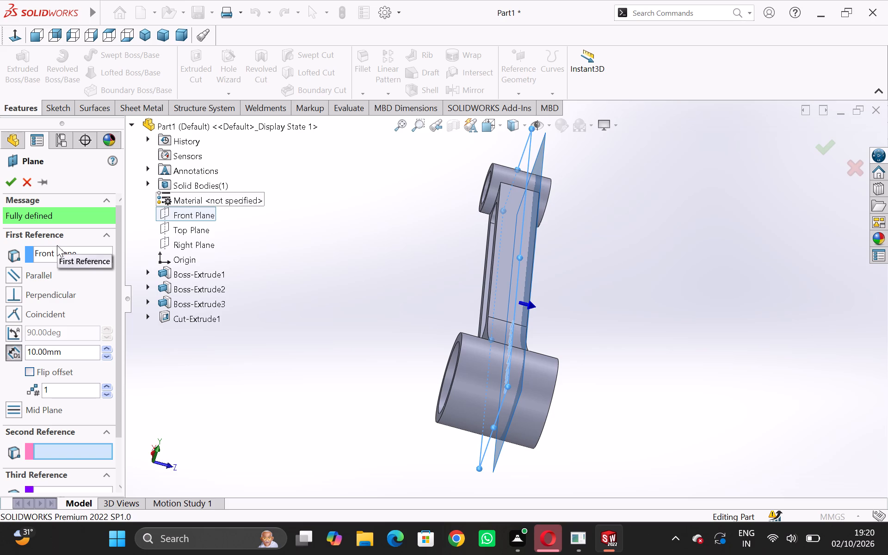
pyautogui.click(61, 351)
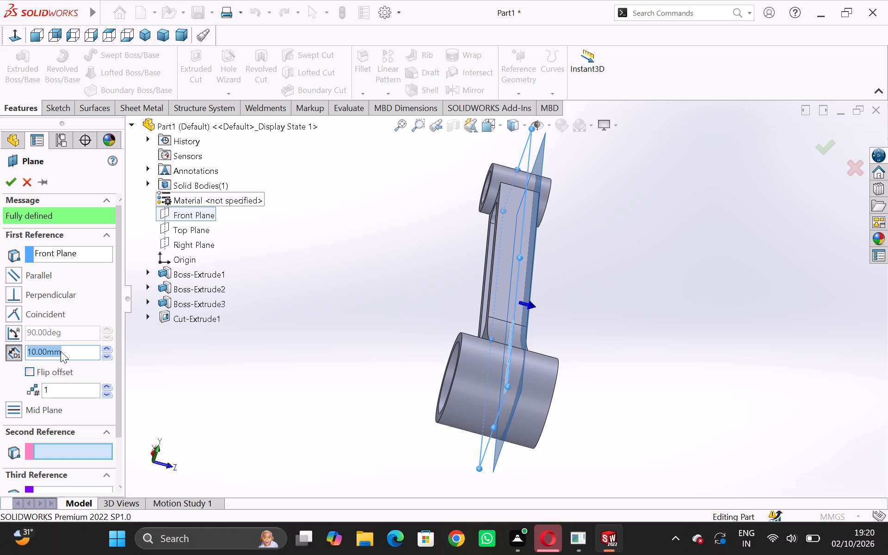
pyautogui.moveTo(61, 351); pyautogui.dragTo(4, 376)
pyautogui.write('21')
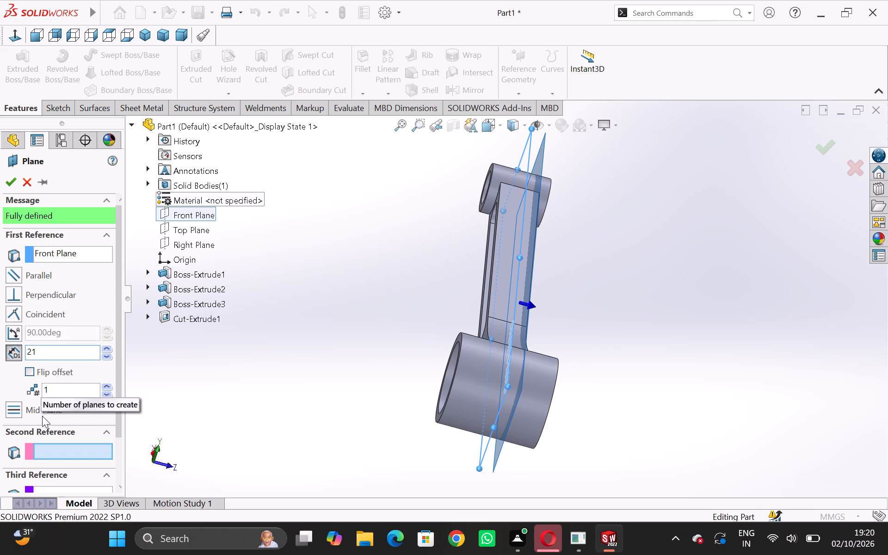
pyautogui.press('Return')
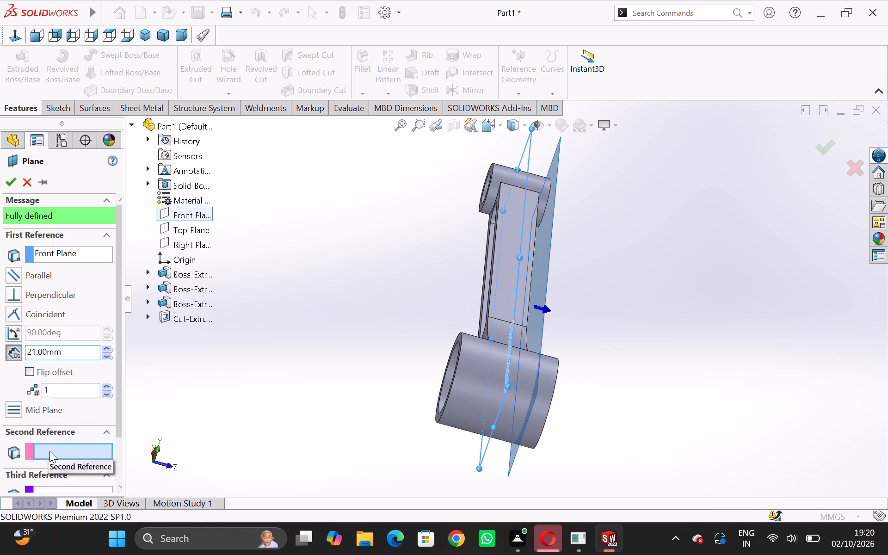
pyautogui.click(12, 185)
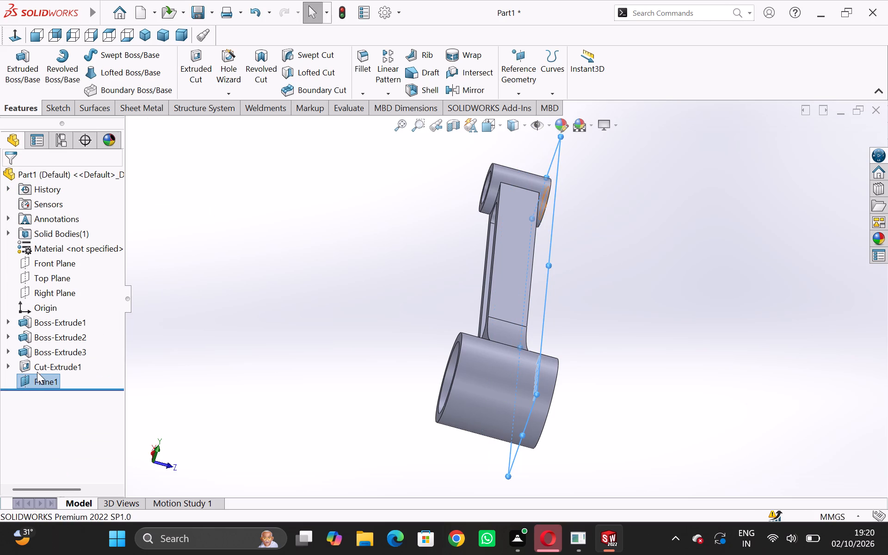
# On the new offset plane, sketch two concentric circles of about 11 mm and 5.7 mm radius just above the large ring.
pyautogui.rightClick(35, 384)
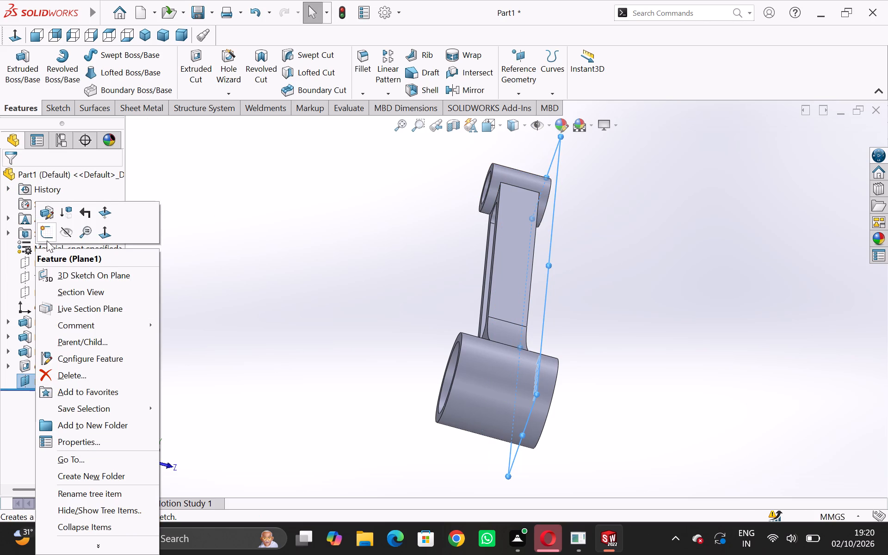
pyautogui.click(46, 240)
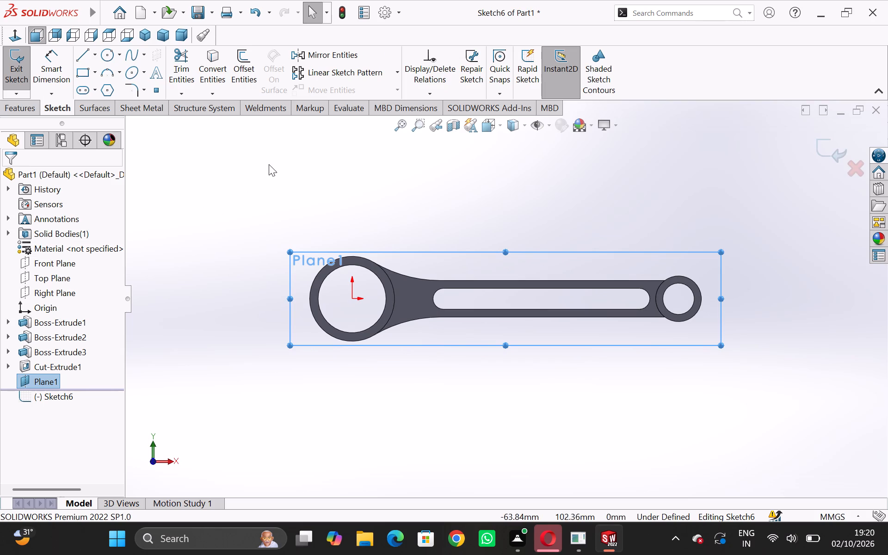
pyautogui.click(109, 53)
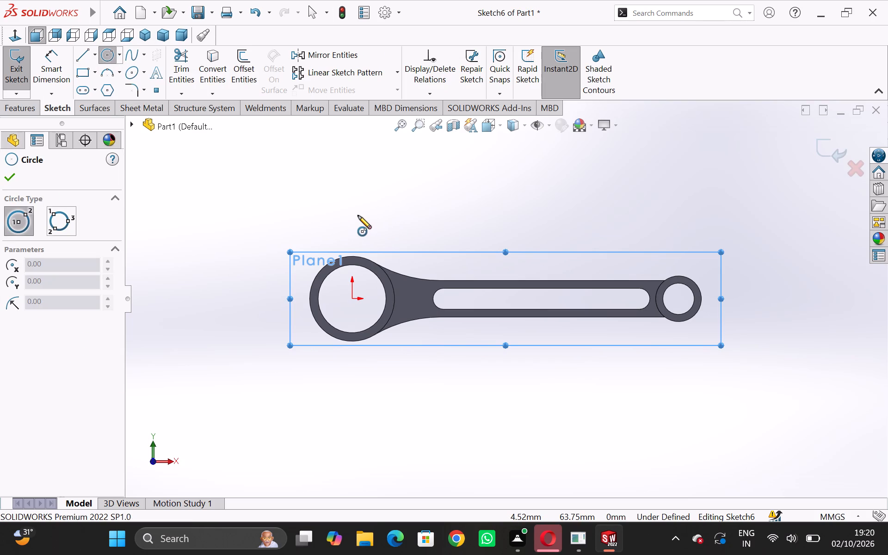
pyautogui.click(377, 234)
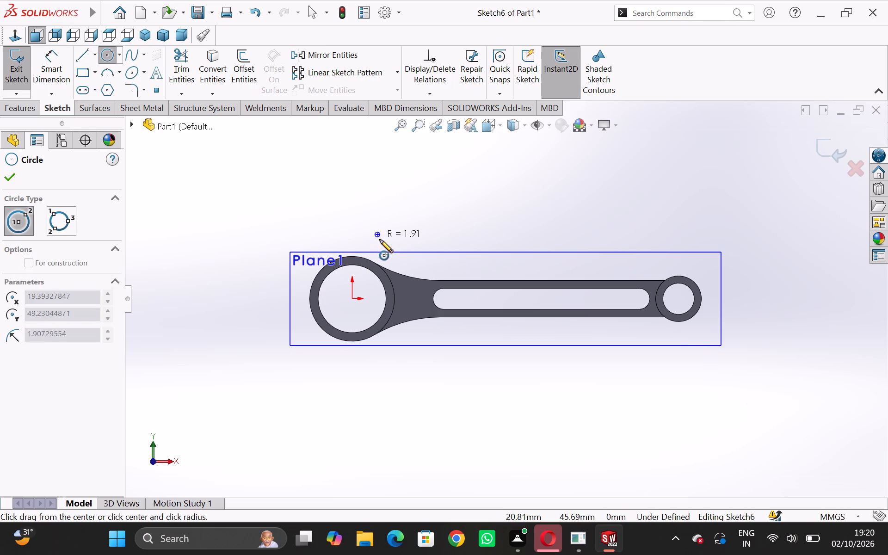
pyautogui.click(387, 246)
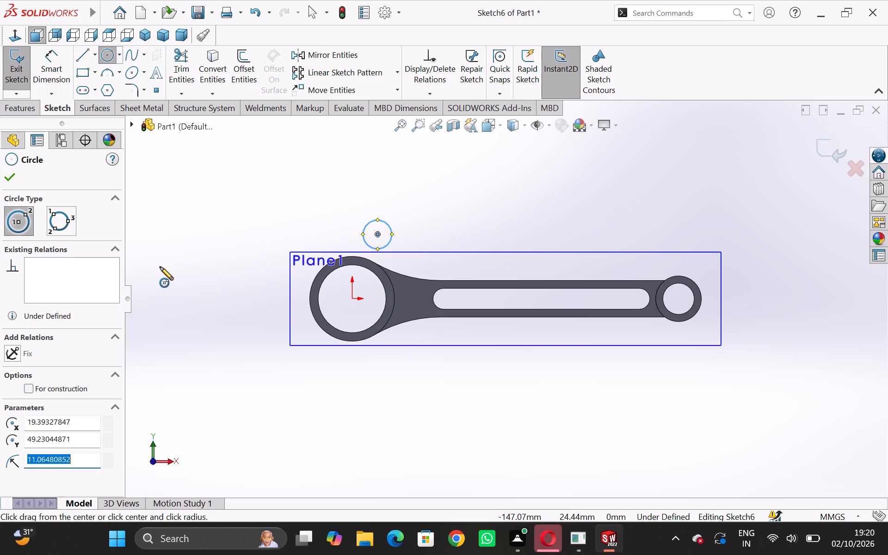
pyautogui.click(378, 236)
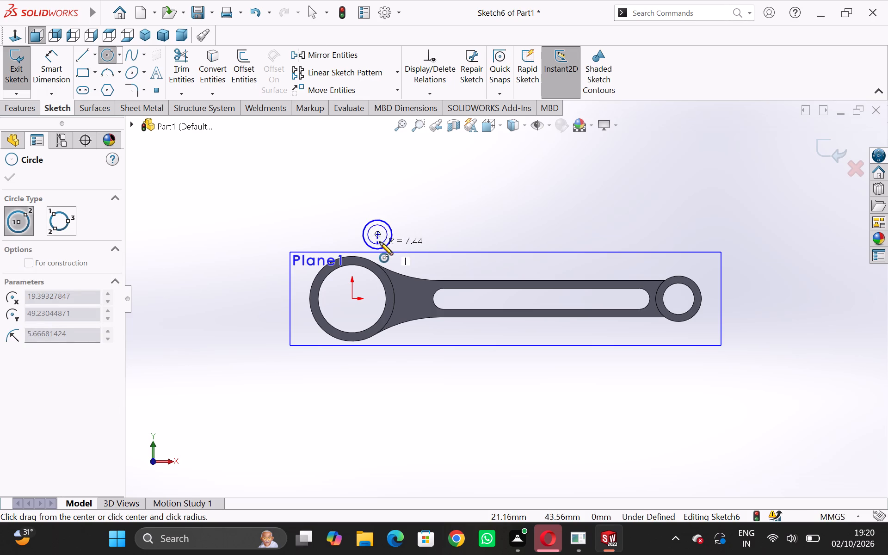
pyautogui.click(380, 242)
pyautogui.press('Escape')
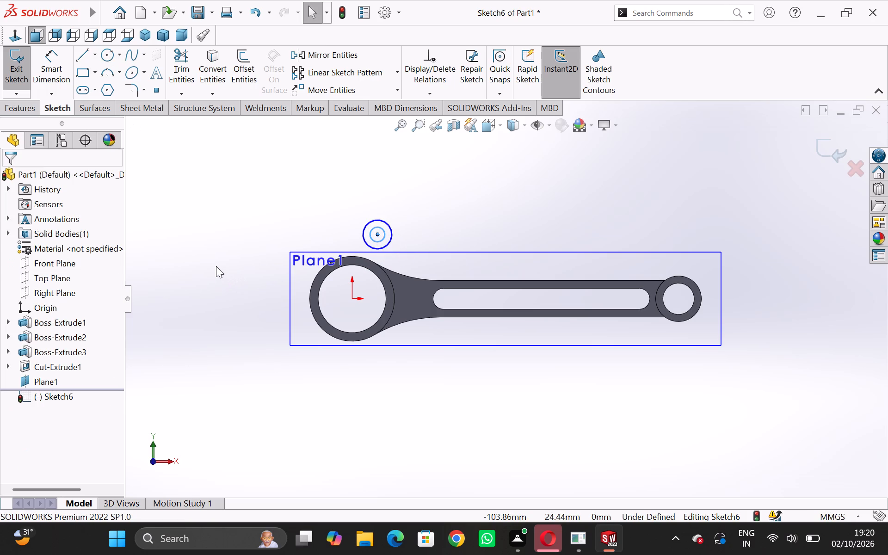
# Draw a vertical centerline through the large ring's centre, extending well above and below the ring.
pyautogui.click(98, 60)
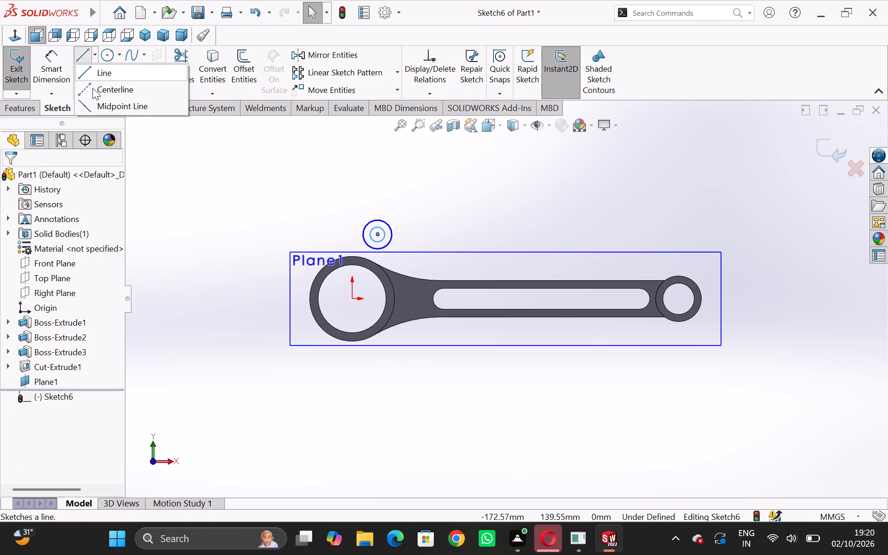
pyautogui.click(93, 89)
pyautogui.click(353, 157)
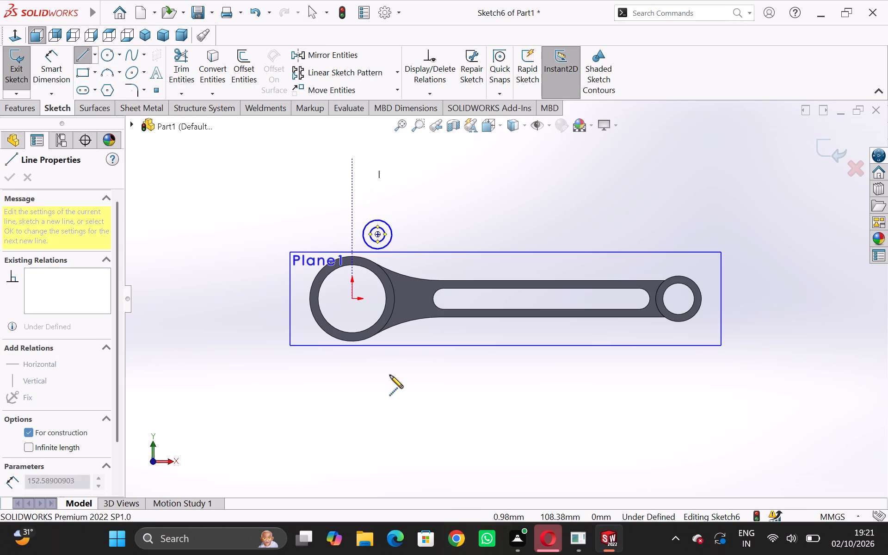
pyautogui.click(351, 451)
pyautogui.press('Escape')
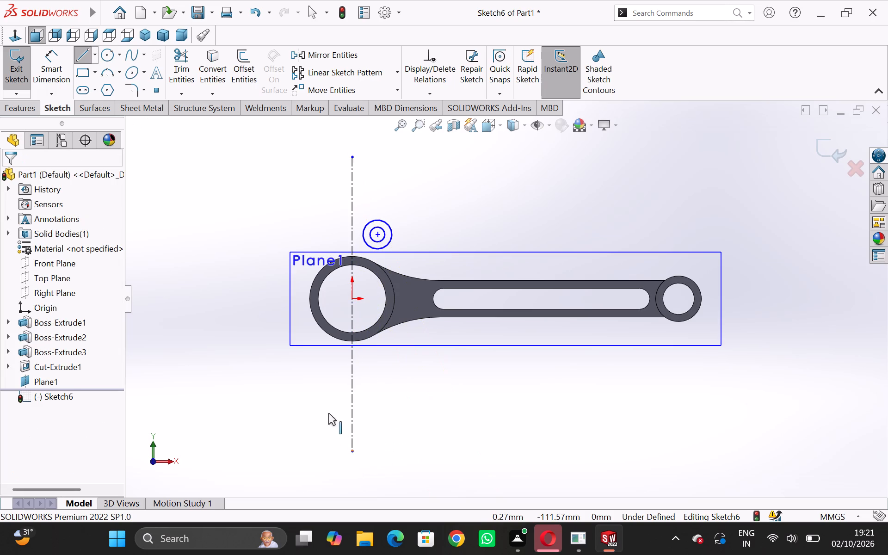
# Dimension the inner of the two concentric circles to a diameter of 13 mm.
pyautogui.click(46, 72)
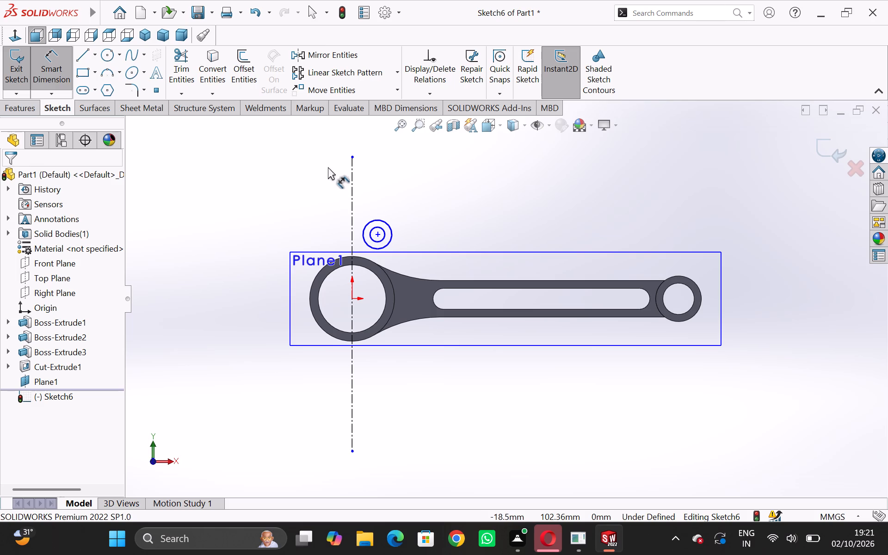
pyautogui.click(383, 234)
pyautogui.click(445, 176)
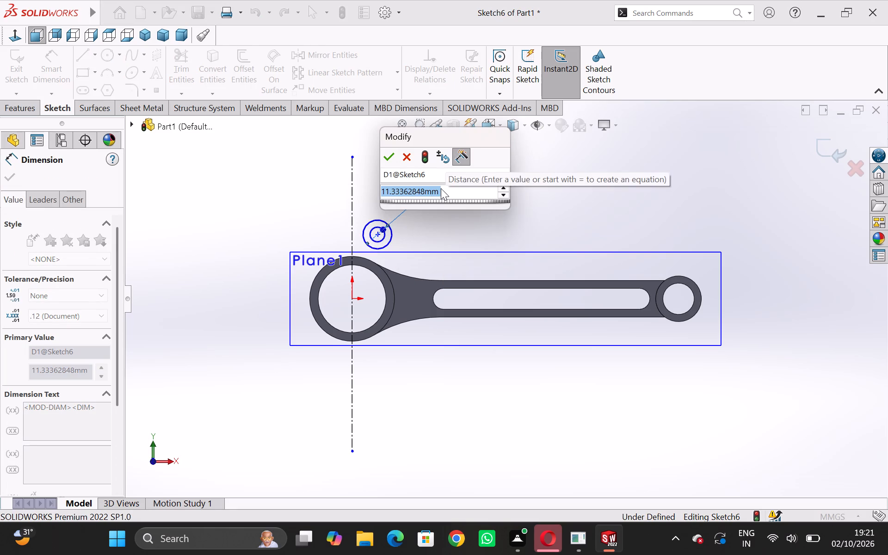
pyautogui.press('1')
pyautogui.press('3')
pyautogui.press('Return')
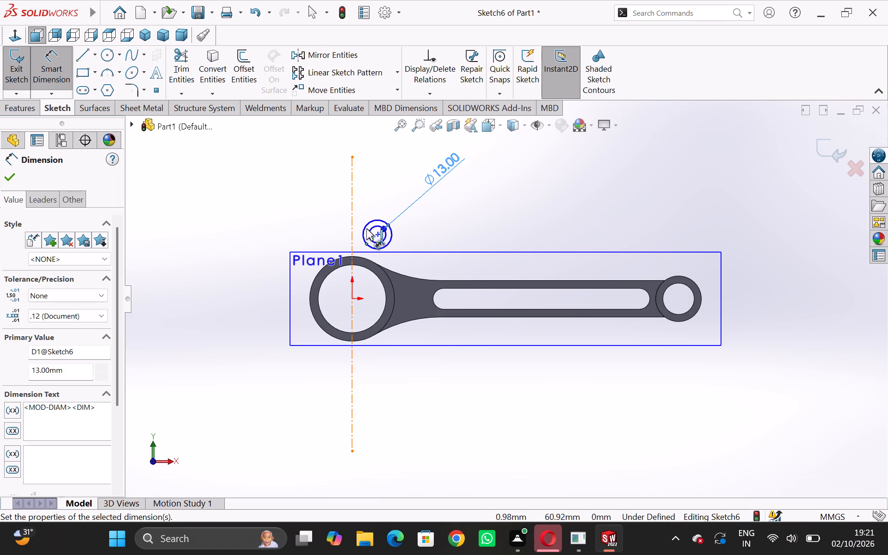
# Dimension the horizontal distance from the origin to the concentric circles' centre as 15 mm.
pyautogui.click(377, 234)
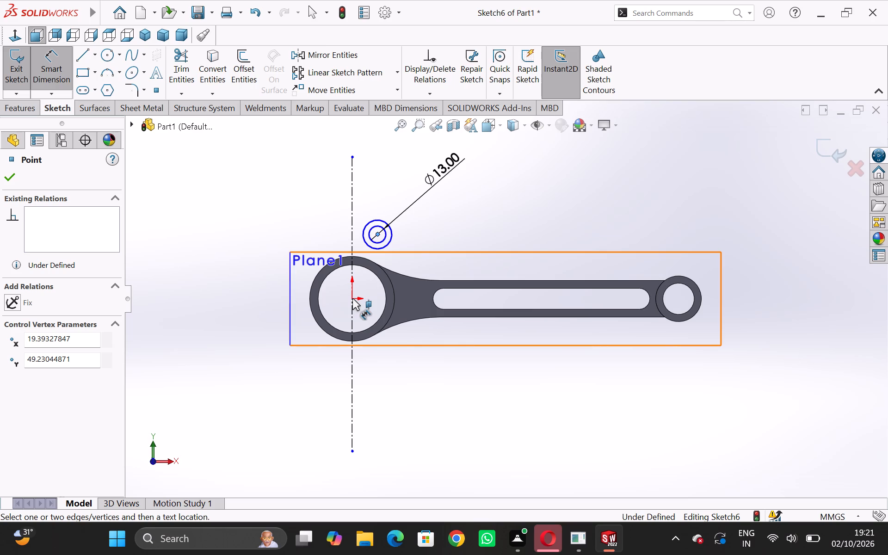
pyautogui.click(49, 62)
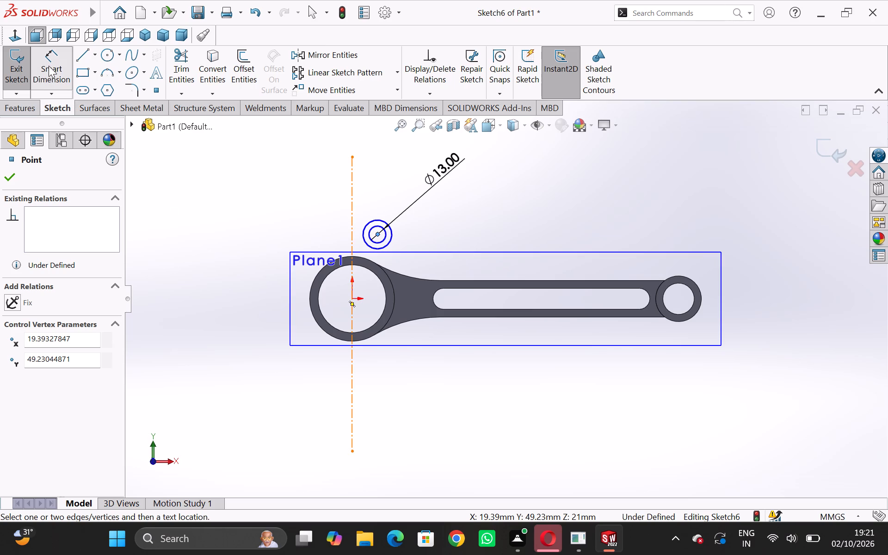
pyautogui.click(54, 78)
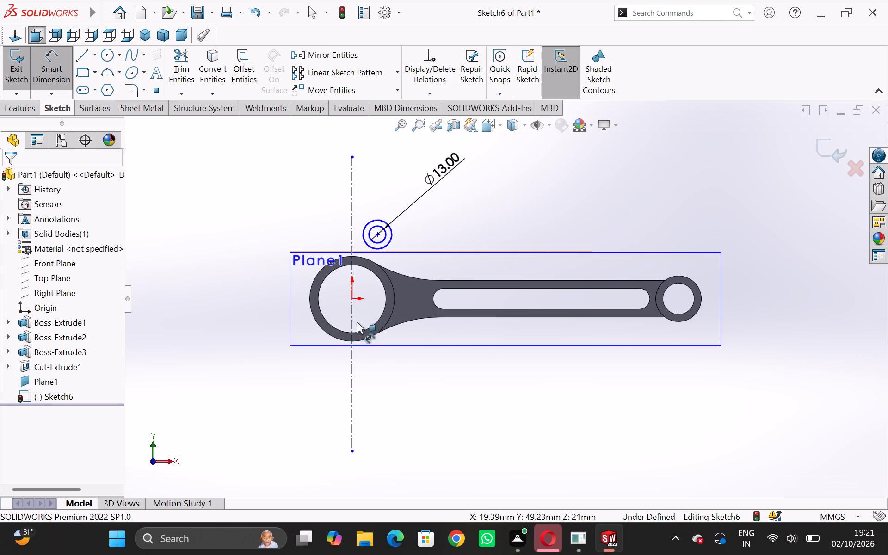
pyautogui.click(352, 299)
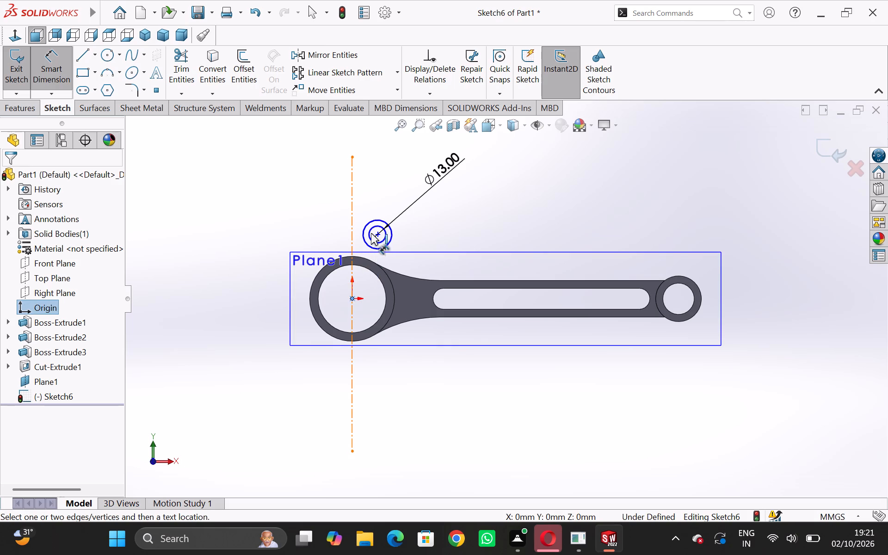
pyautogui.click(377, 235)
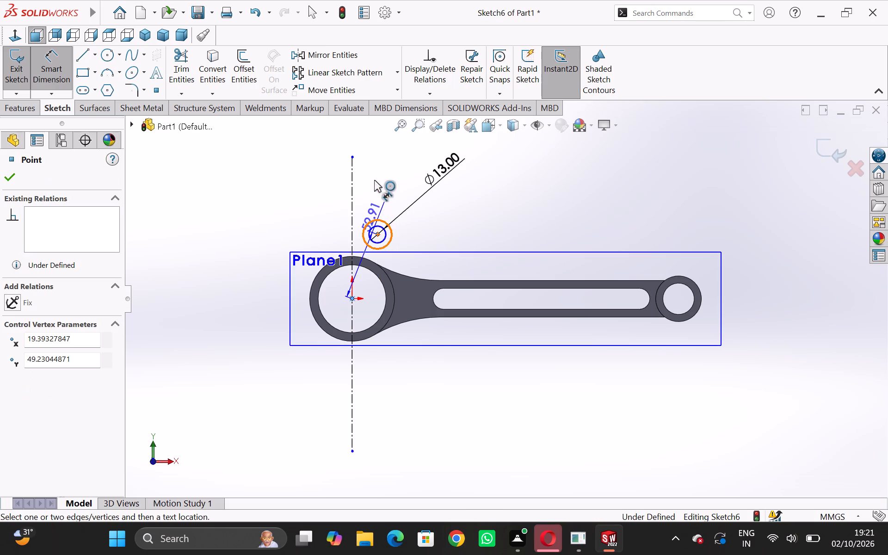
pyautogui.click(369, 173)
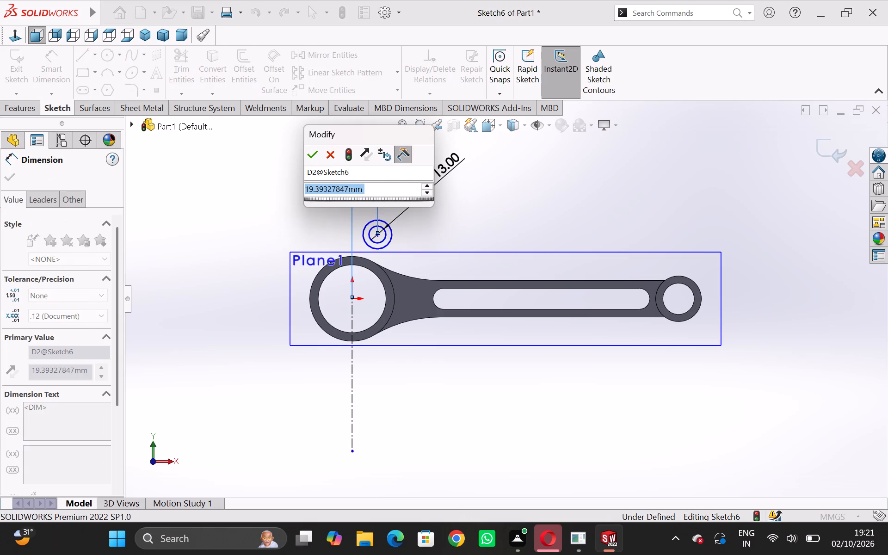
pyautogui.press('1')
pyautogui.press('5')
pyautogui.press('Return')
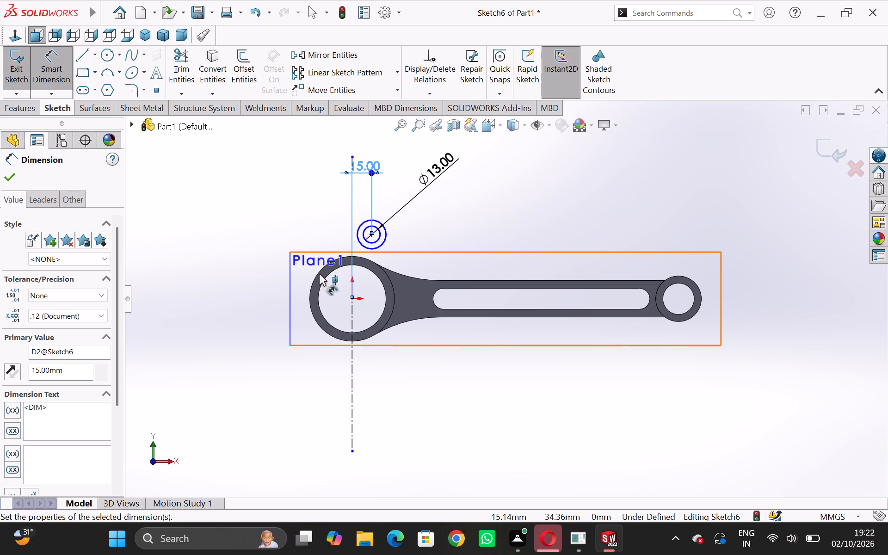
pyautogui.click(9, 181)
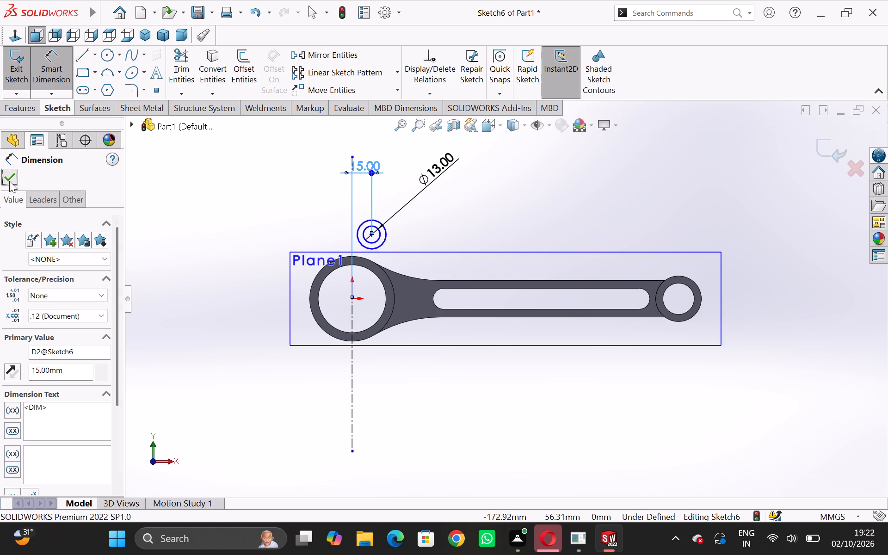
# Sketch a circle of about 33 mm radius above the large ring, centred about 24 mm to the centerline's left.
pyautogui.click(108, 54)
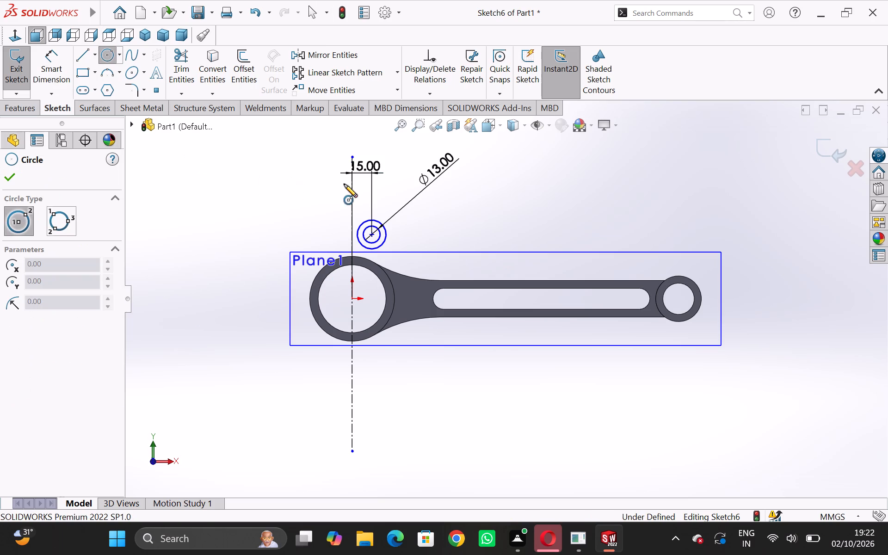
pyautogui.click(321, 188)
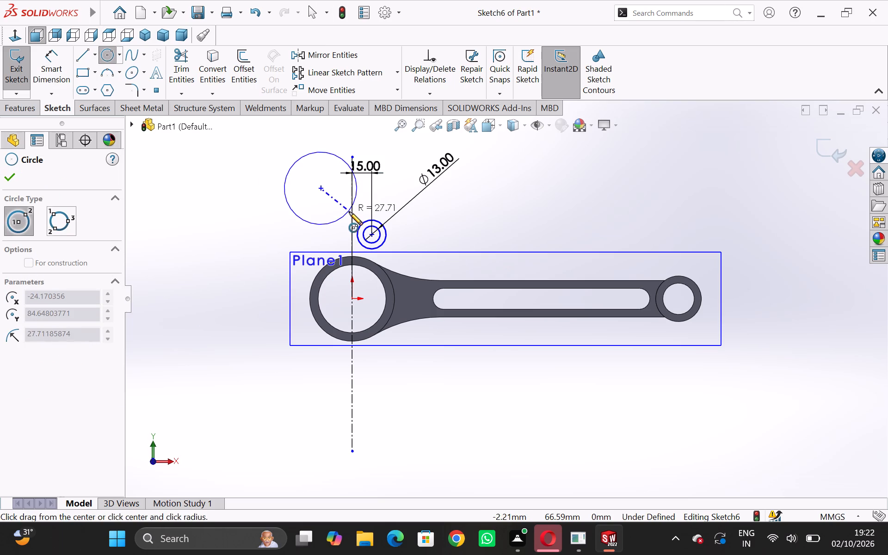
pyautogui.click(339, 228)
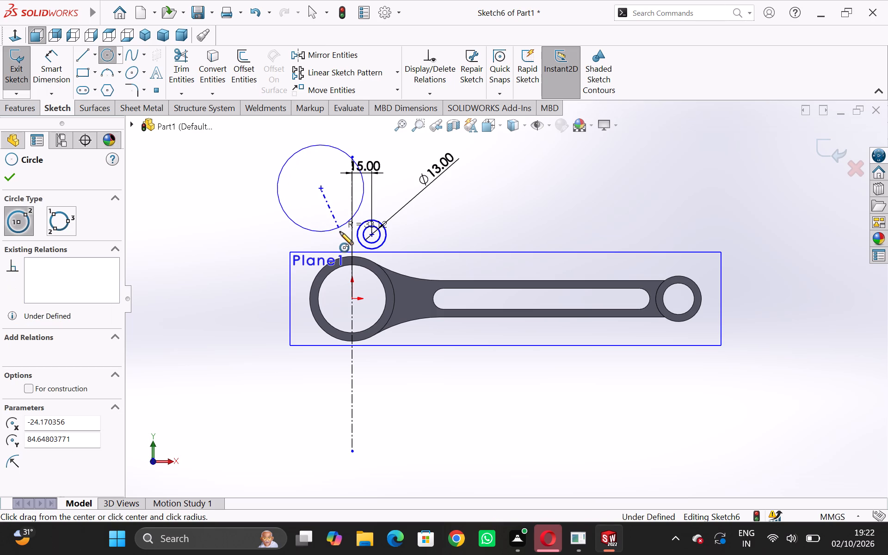
pyautogui.press('Escape')
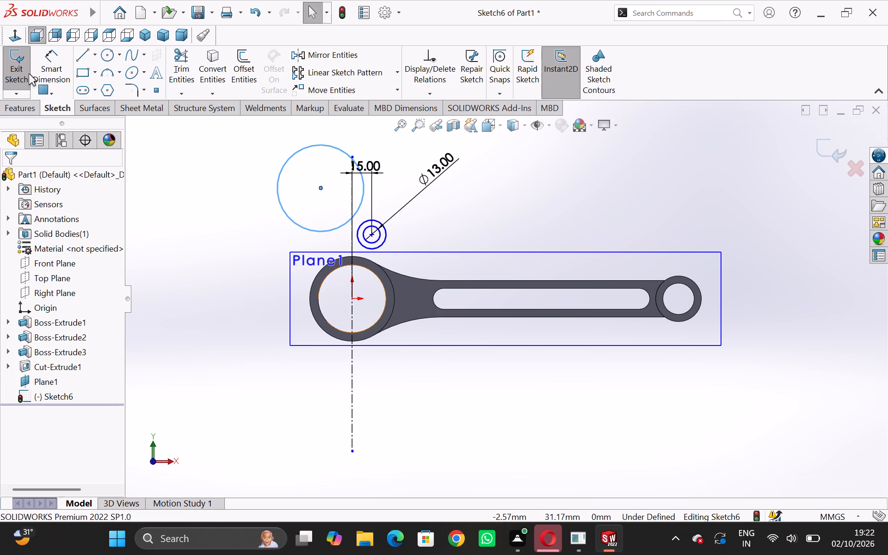
# Hide the reference planes in the graphics area so the offset plane's outline is not displayed.
pyautogui.click(111, 55)
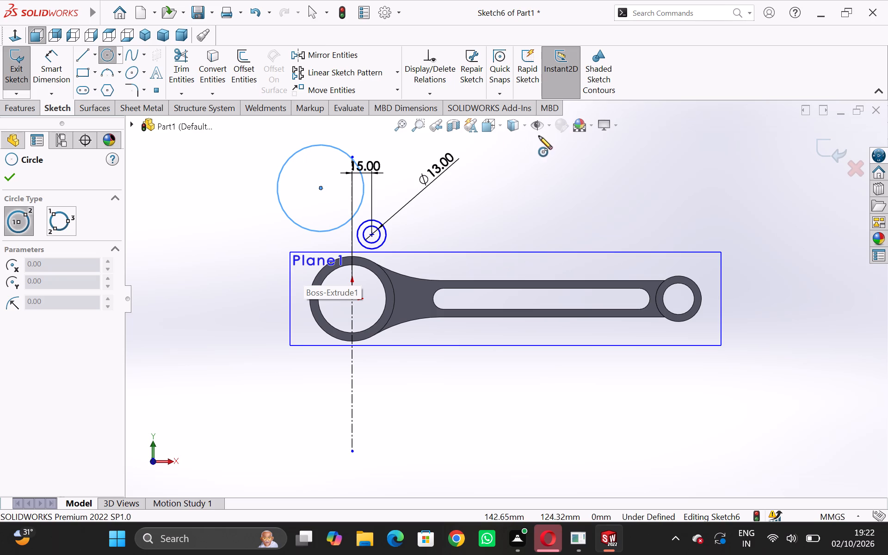
pyautogui.click(548, 127)
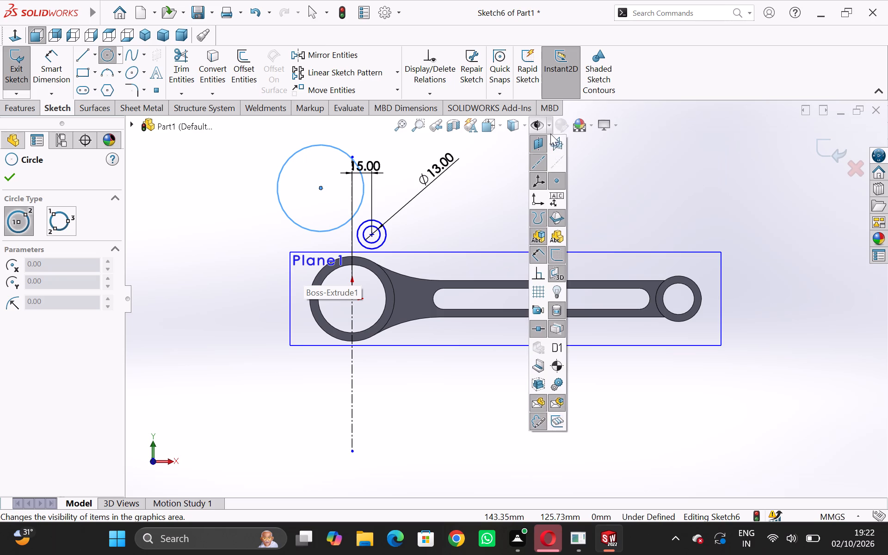
pyautogui.click(536, 146)
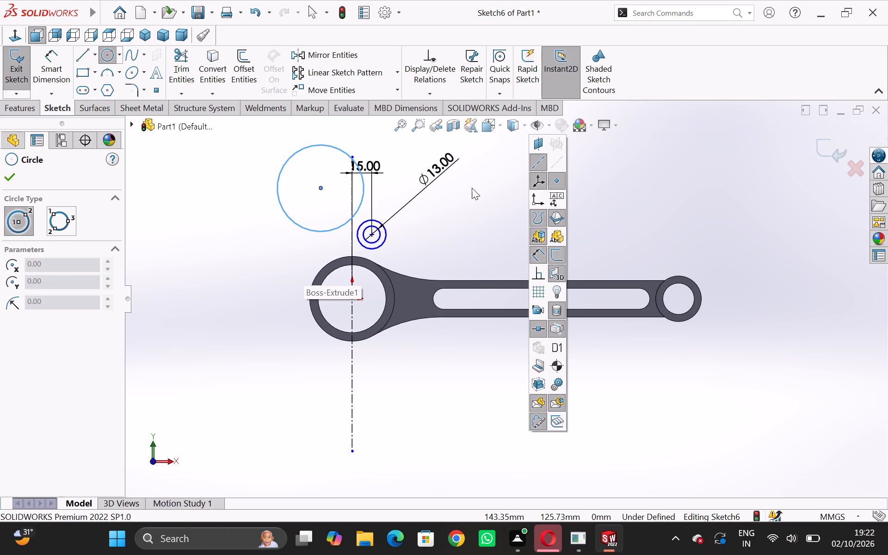
pyautogui.click(299, 250)
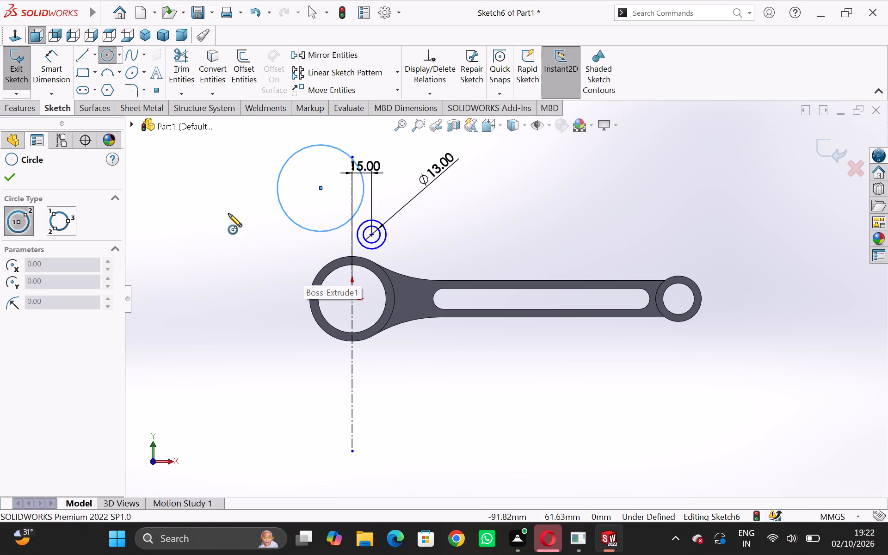
# Sketch two concentric circles of about 15.5 mm and 11 mm radius just beyond the large ring's upper-left side.
pyautogui.click(283, 260)
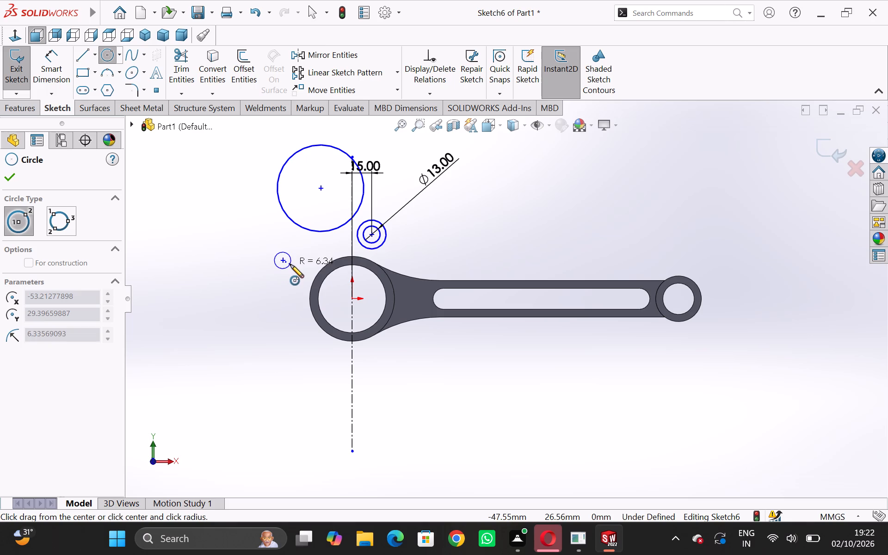
pyautogui.click(297, 274)
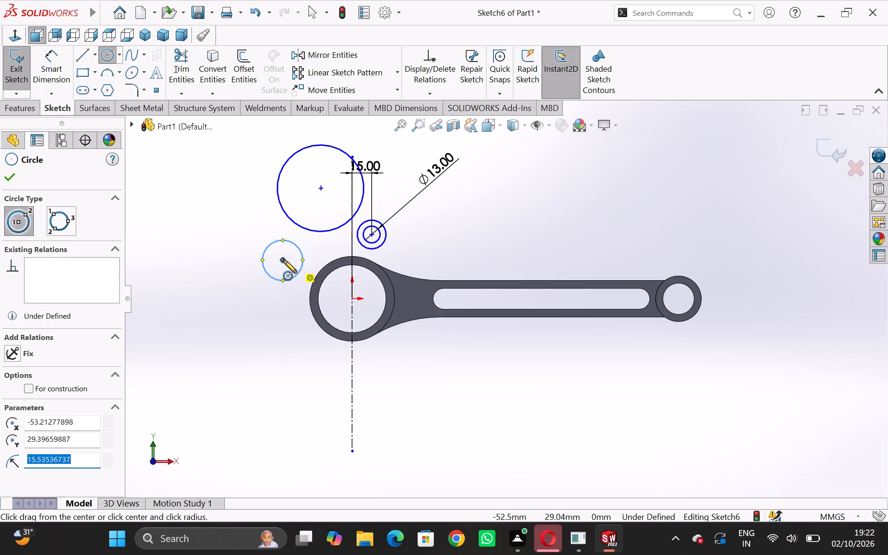
pyautogui.click(284, 260)
pyautogui.click(293, 270)
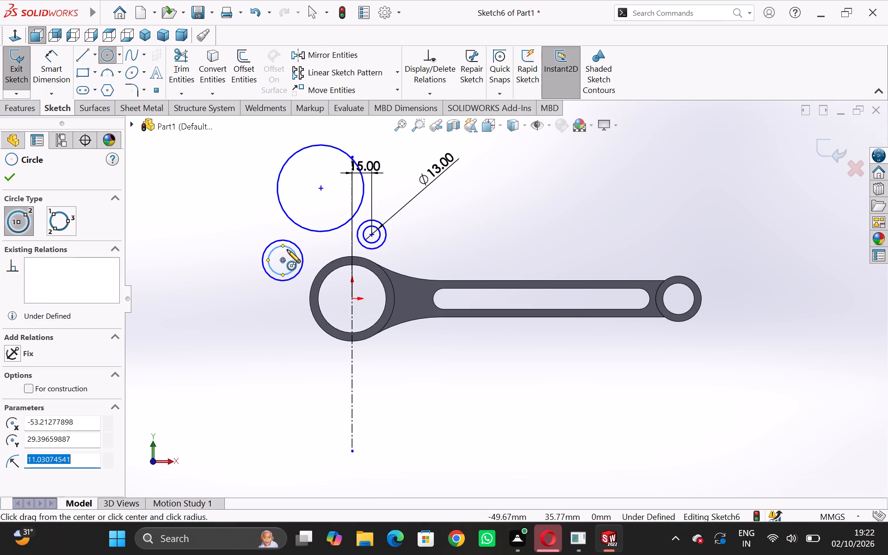
pyautogui.press('Escape')
# Start a Smart Dimension in the current sketch.
pyautogui.click(61, 71)
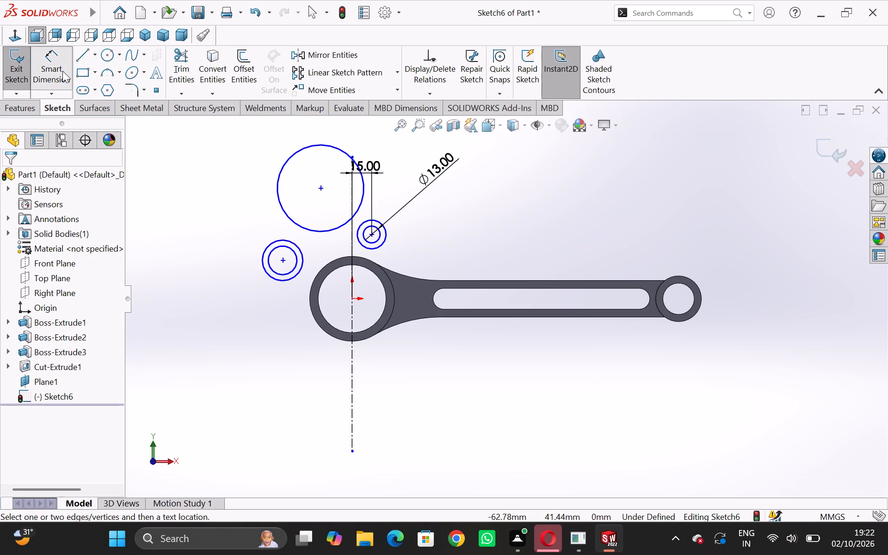
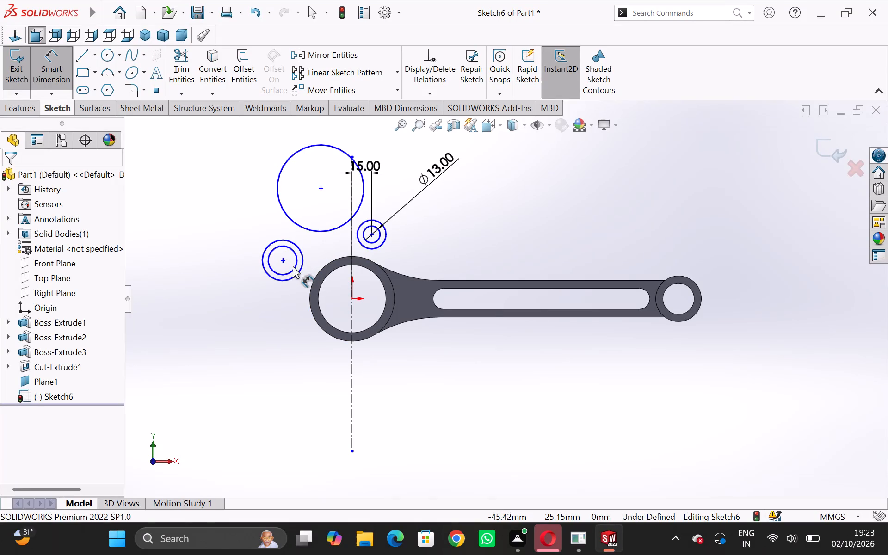
# Dimension the inner circle of the concentric pair at the large ring's upper-left side to a 13 mm diameter.
pyautogui.click(293, 266)
pyautogui.click(296, 265)
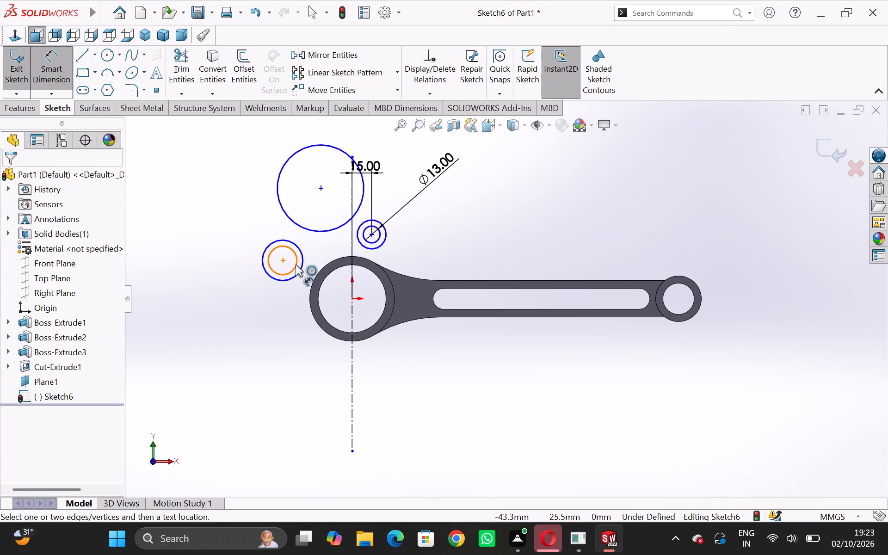
pyautogui.click(203, 259)
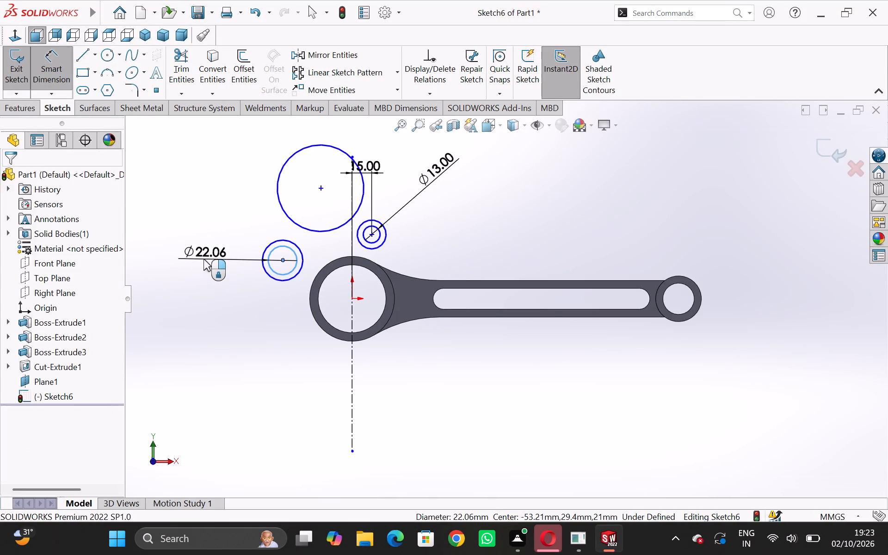
pyautogui.write('13')
pyautogui.press('Return')
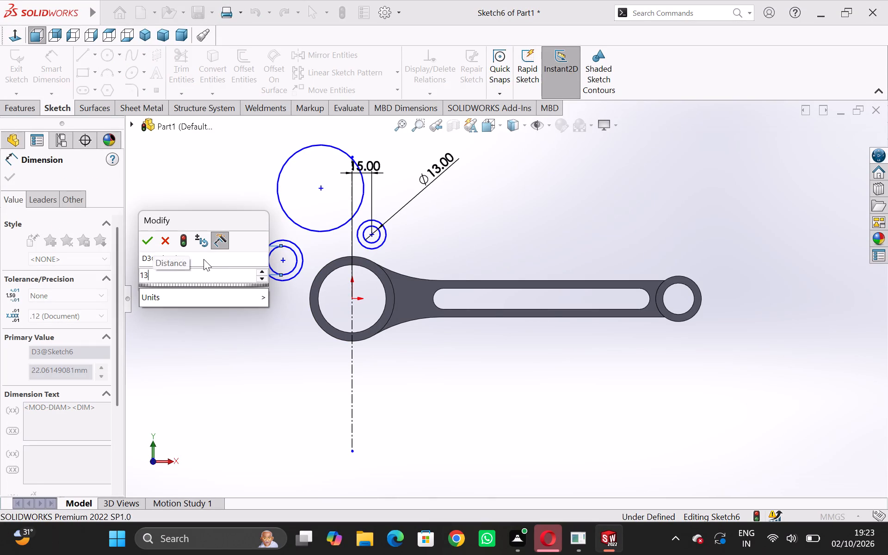
# Dimension the vertical distance from the origin to the upper-left circle pair's centre as 28 mm.
pyautogui.click(284, 260)
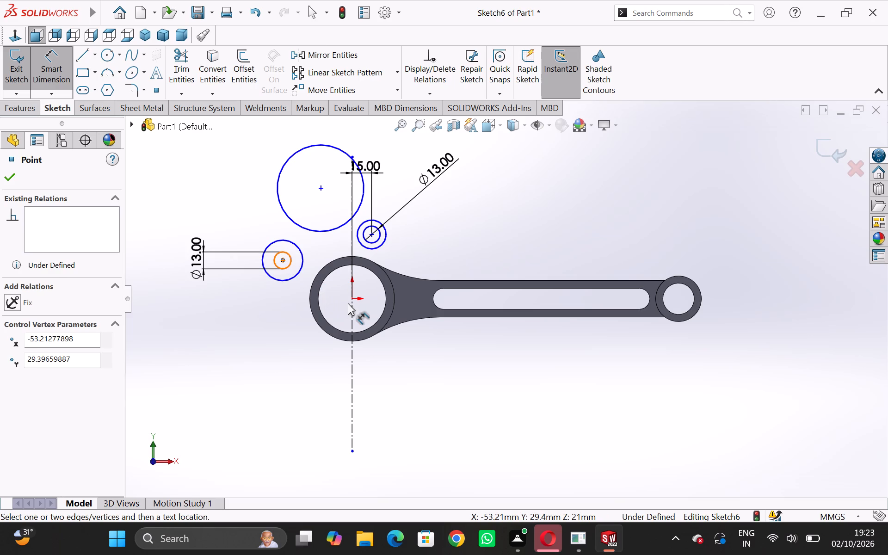
pyautogui.click(352, 298)
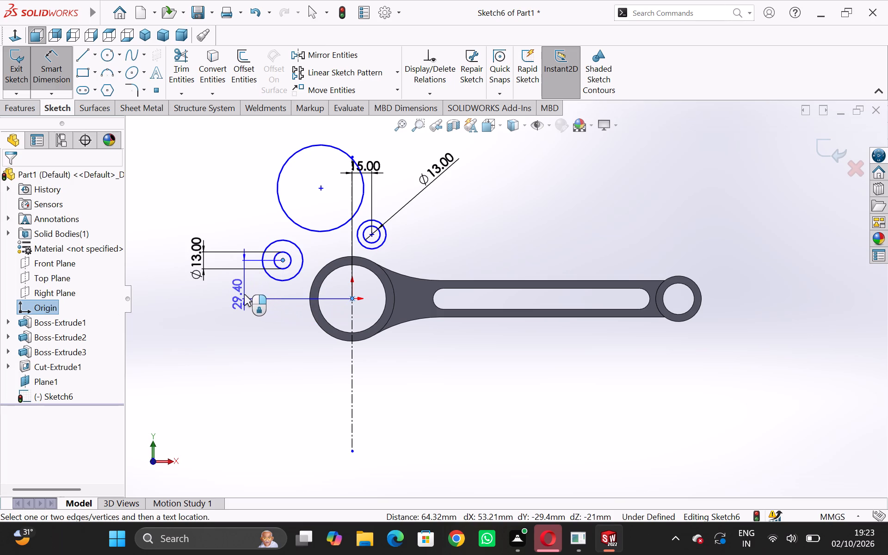
pyautogui.click(244, 294)
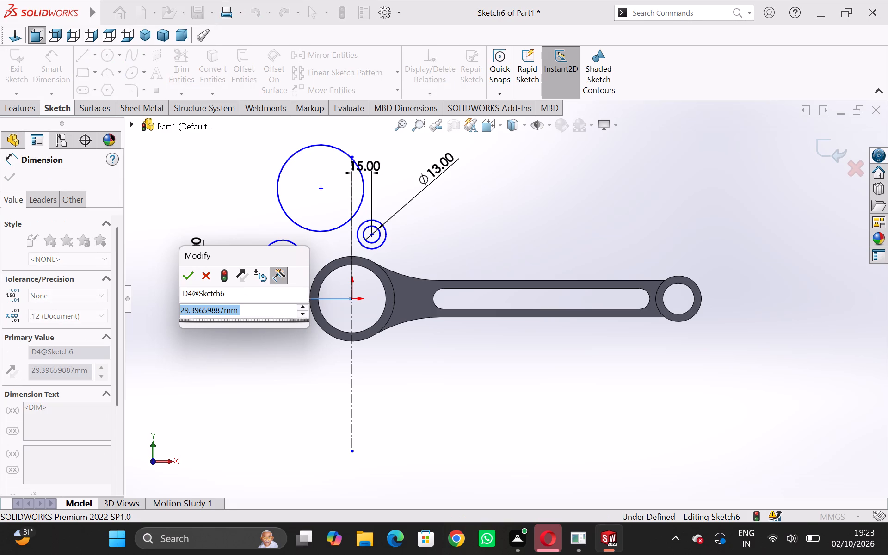
pyautogui.press('2')
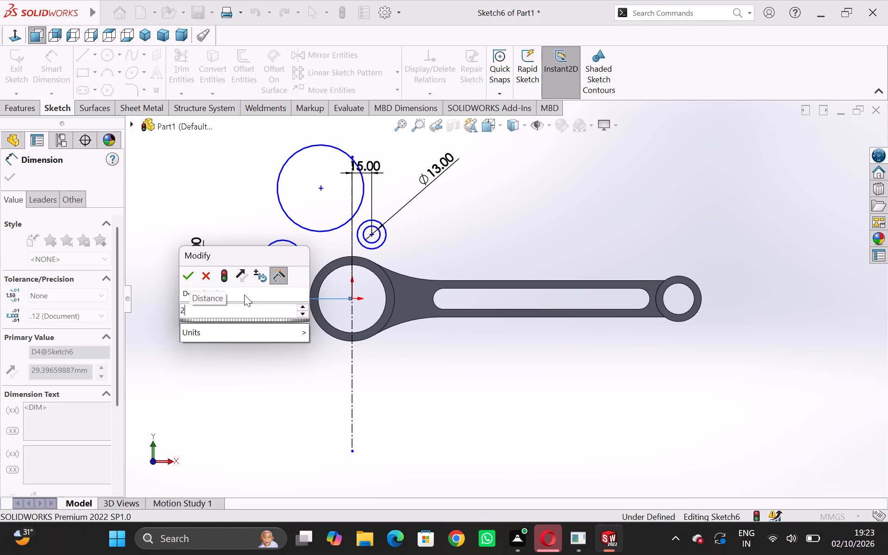
pyautogui.press('8')
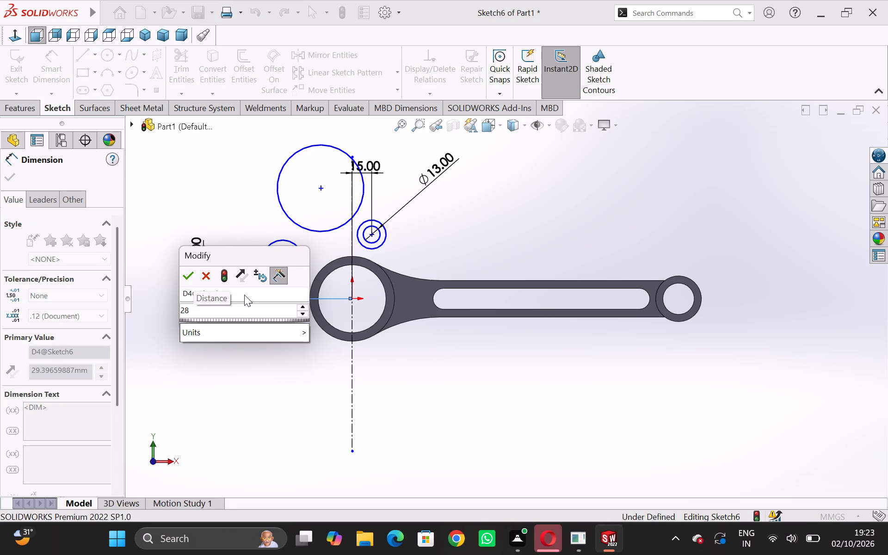
pyautogui.press('Return')
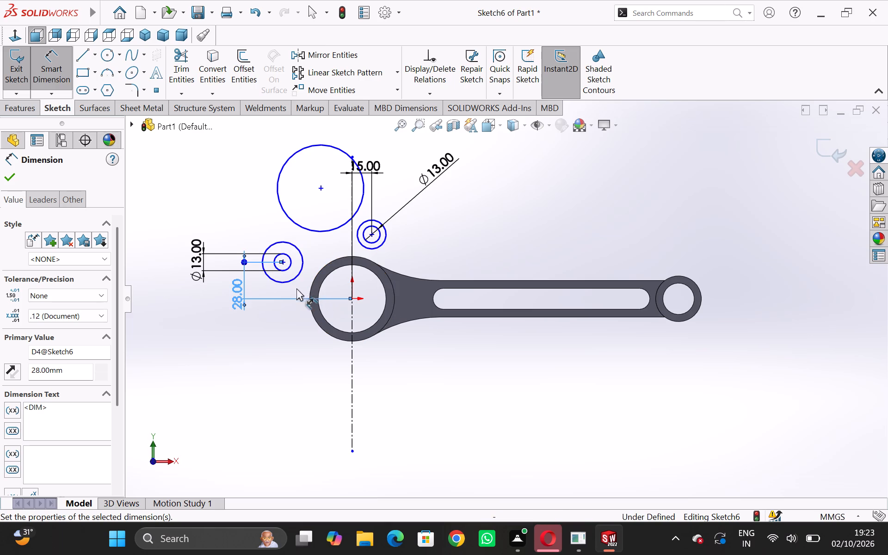
# Dimension the vertical distance between the centres of the two small concentric circle pairs as 17 mm.
pyautogui.click(284, 261)
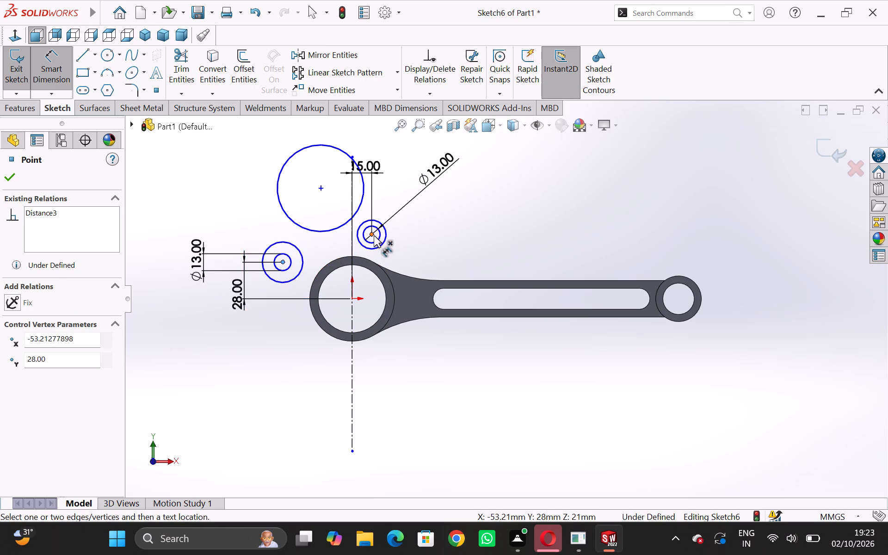
pyautogui.click(372, 235)
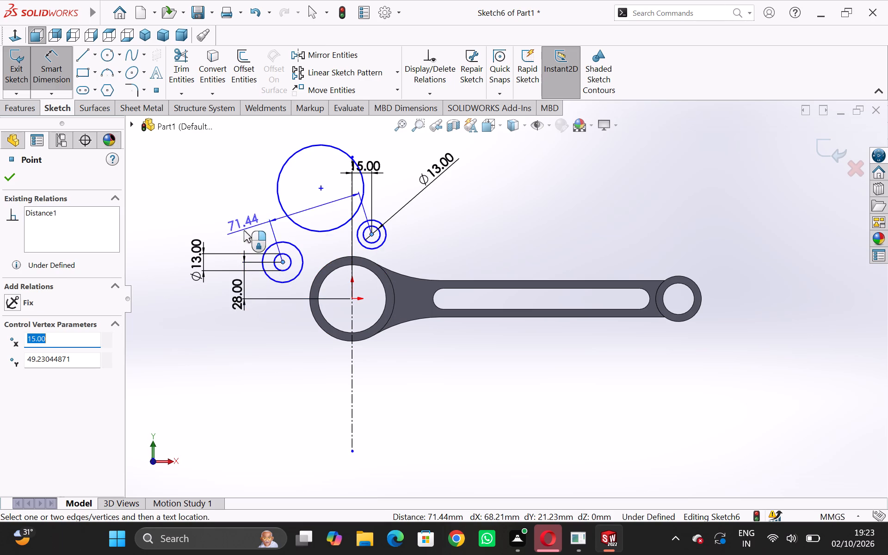
pyautogui.click(229, 244)
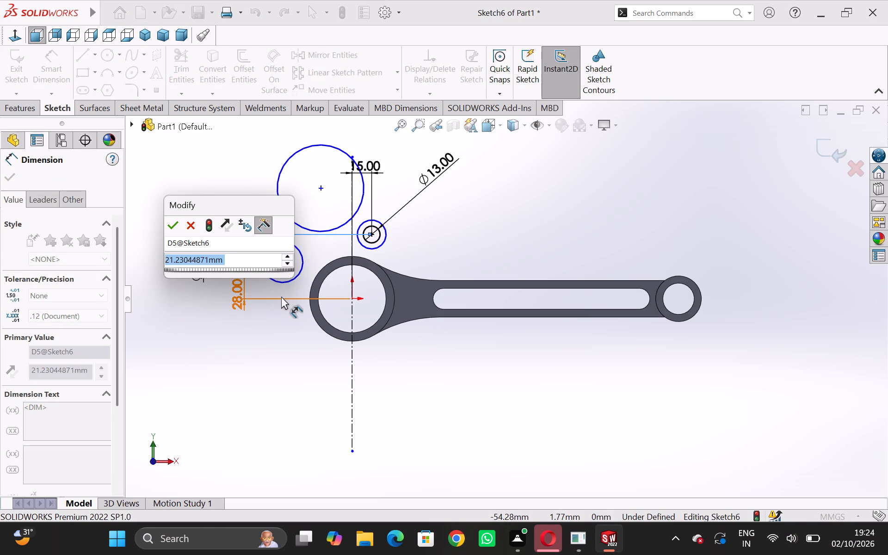
pyautogui.write('17')
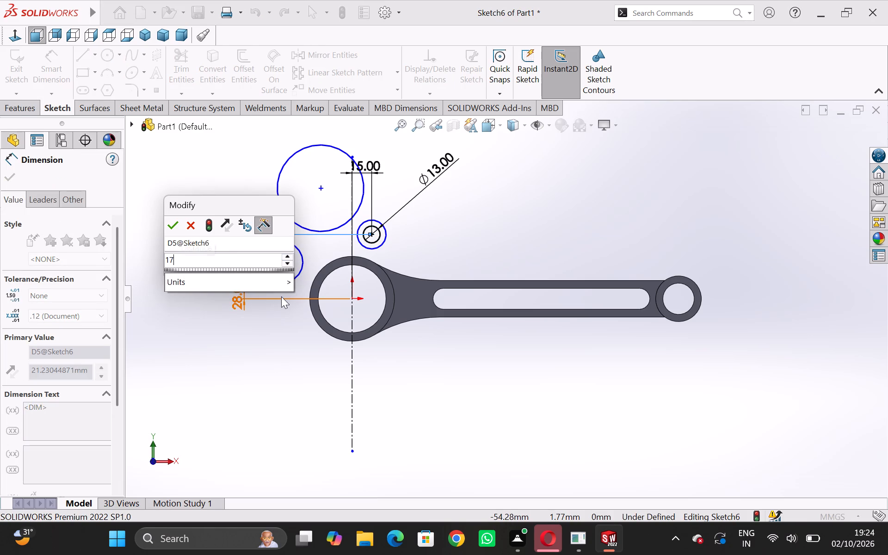
pyautogui.press('Return')
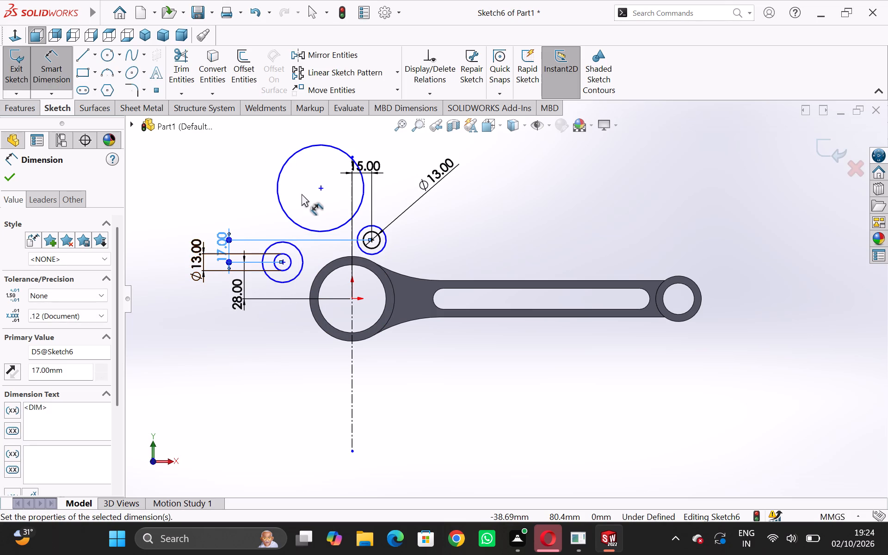
pyautogui.press('Escape')
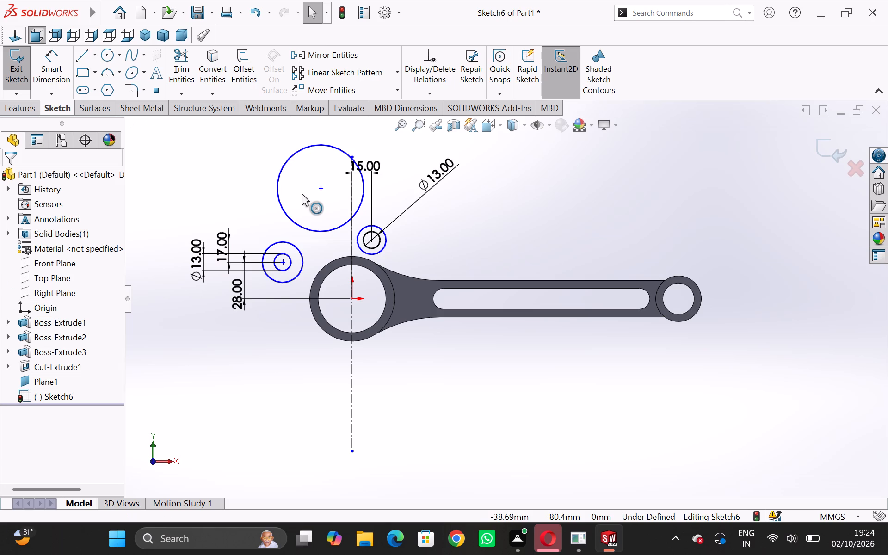
# Dimension the outer circle of the upper-left concentric pair to a 26 mm diameter.
pyautogui.click(43, 77)
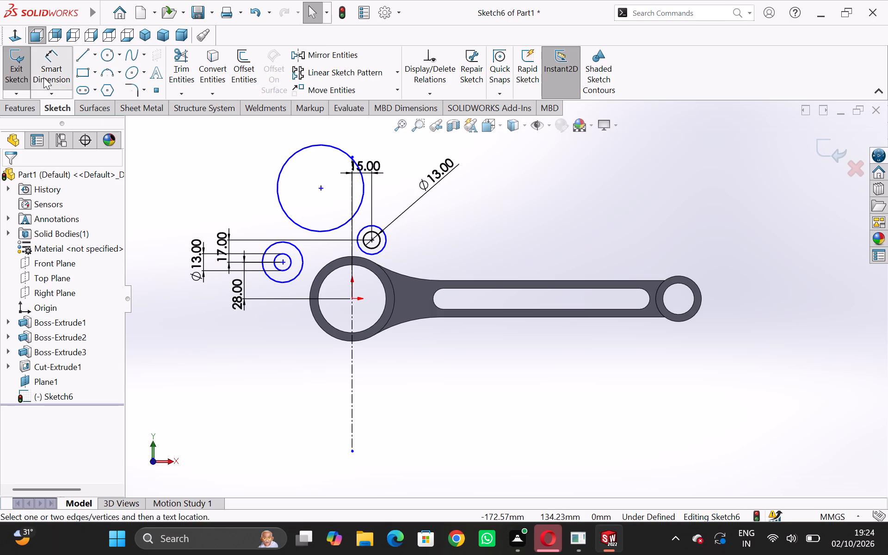
pyautogui.click(292, 244)
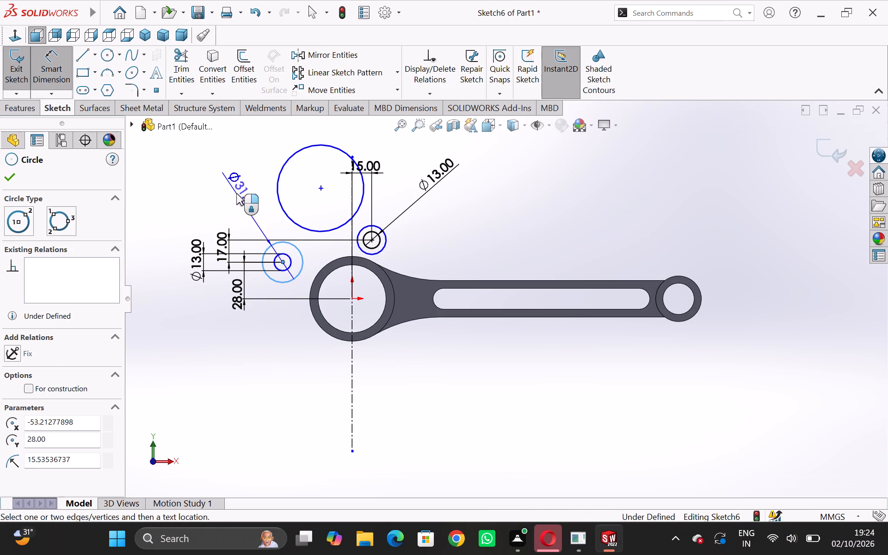
pyautogui.click(204, 179)
pyautogui.write('26')
pyautogui.press('Return')
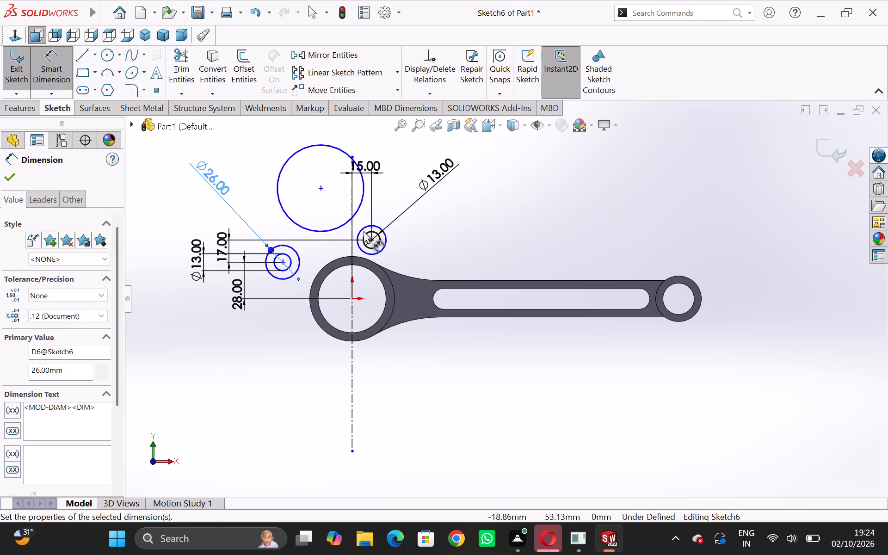
# Dimension the outer circle of the concentric pair above the large ring, right of the centerline, to a 26 mm diameter.
pyautogui.click(379, 226)
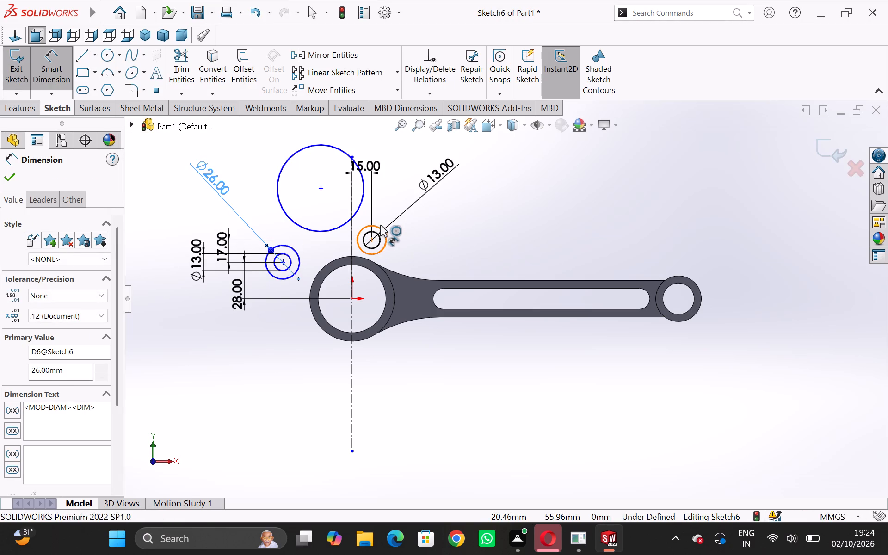
pyautogui.click(394, 196)
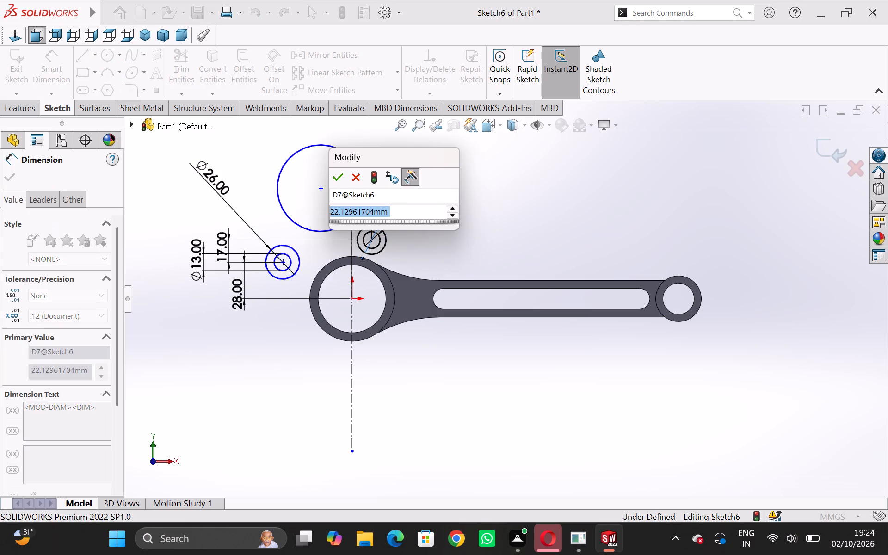
pyautogui.write('26')
pyautogui.press('Return')
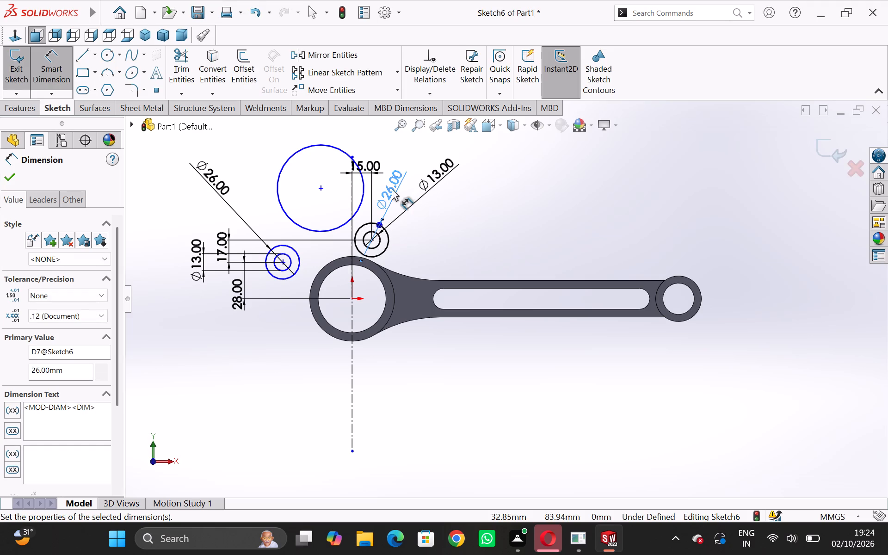
pyautogui.click(5, 182)
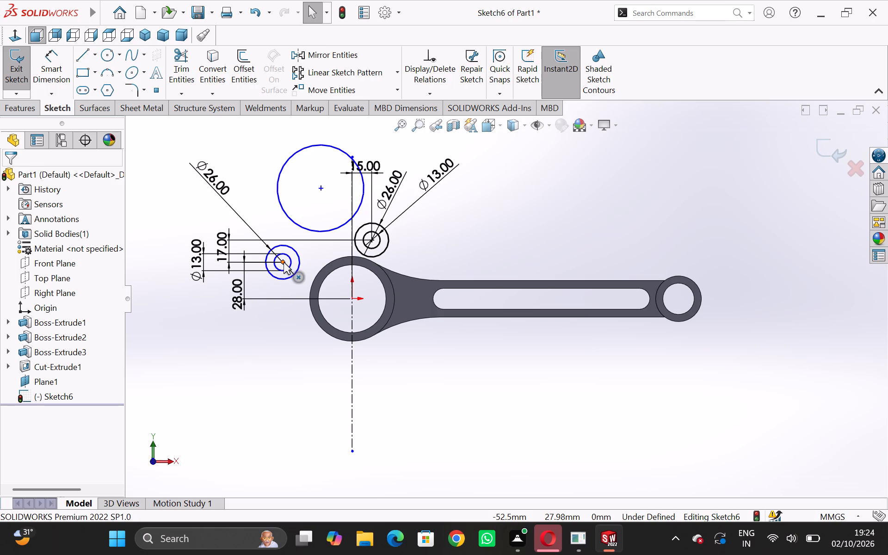
# Dimension the horizontal distance from the origin to the upper-left circle pair's centre as 39 mm.
pyautogui.click(48, 68)
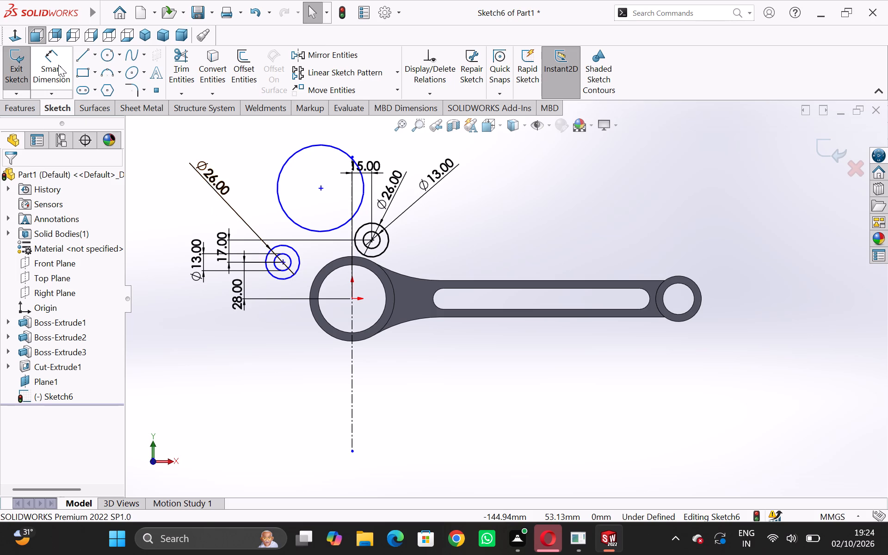
pyautogui.click(58, 65)
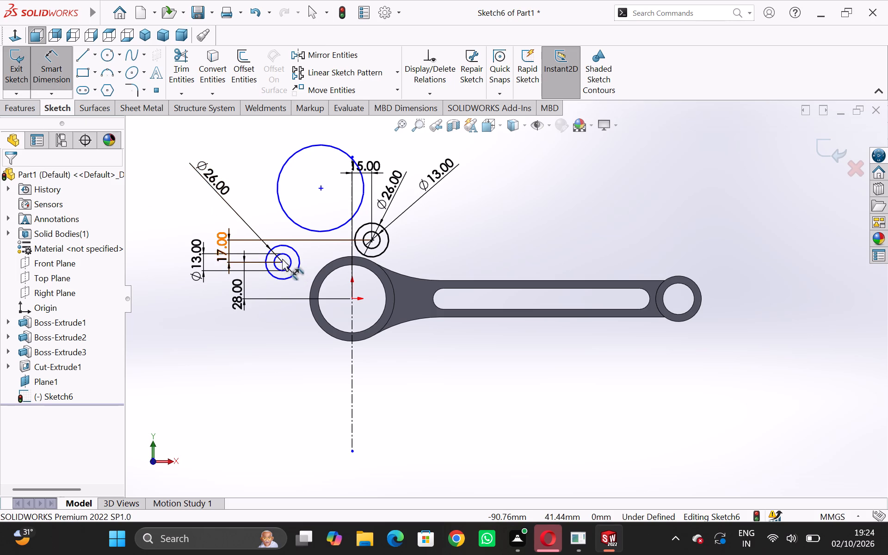
pyautogui.click(281, 262)
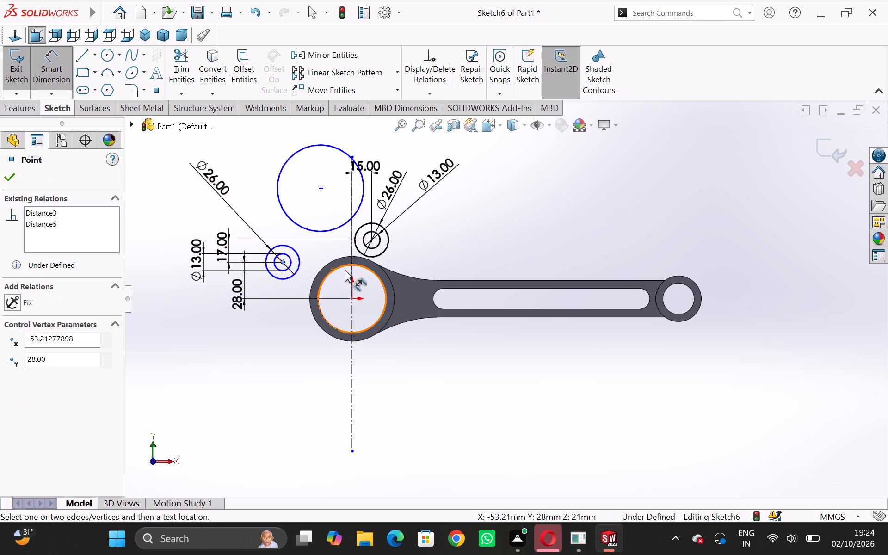
pyautogui.click(351, 297)
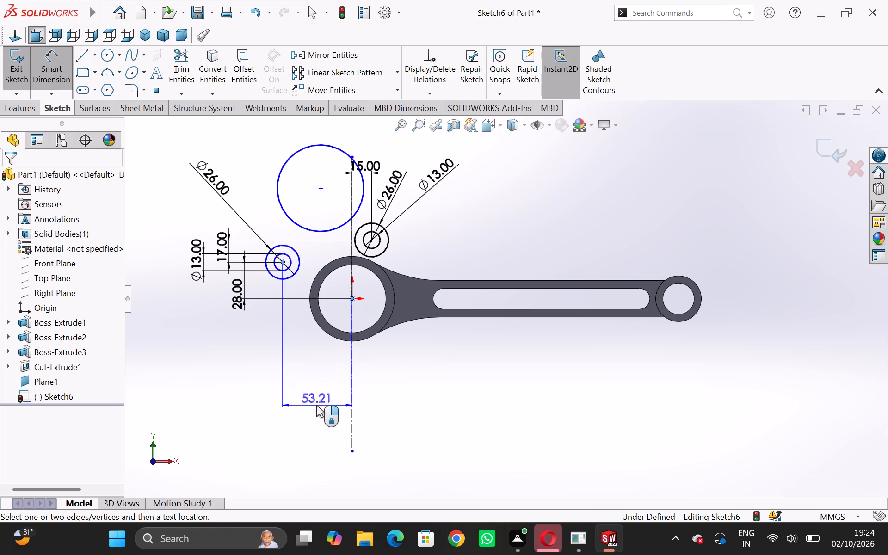
pyautogui.click(316, 405)
pyautogui.write('38')
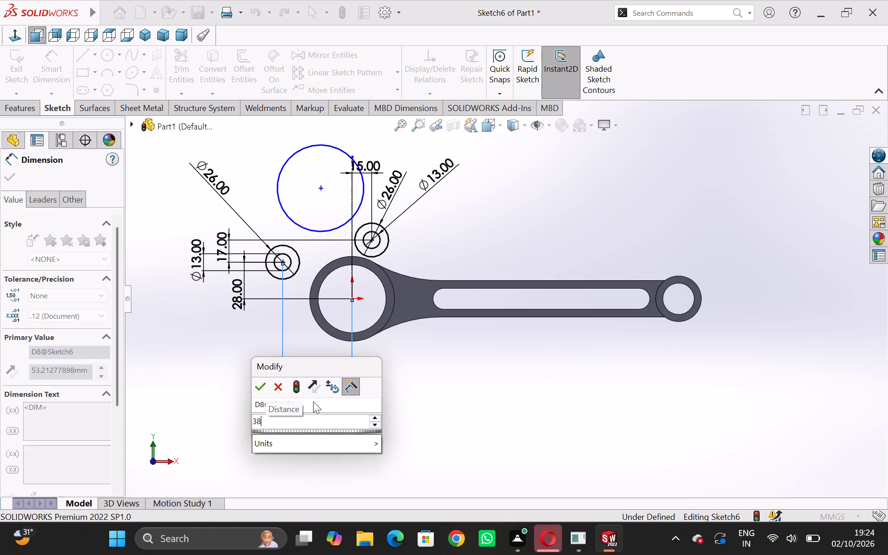
pyautogui.press('BackSpace')
pyautogui.press('9')
pyautogui.press('Return')
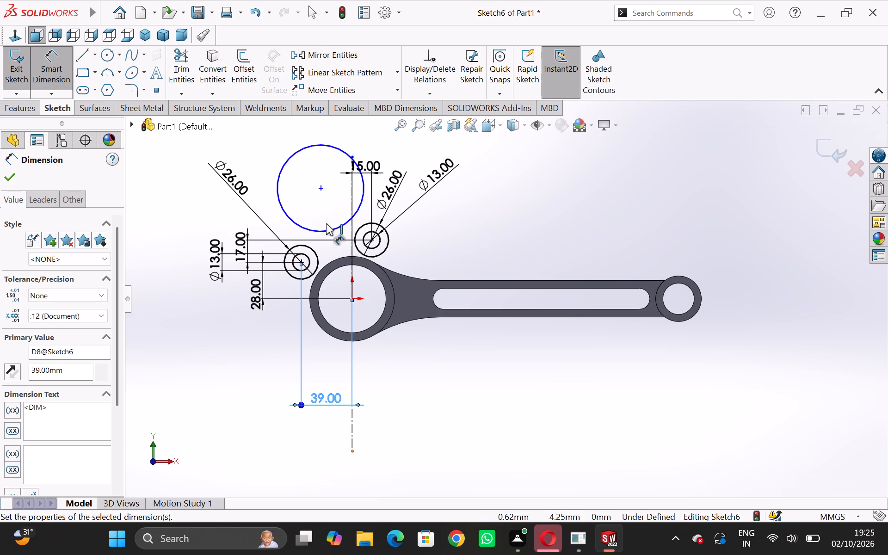
pyautogui.press('Escape')
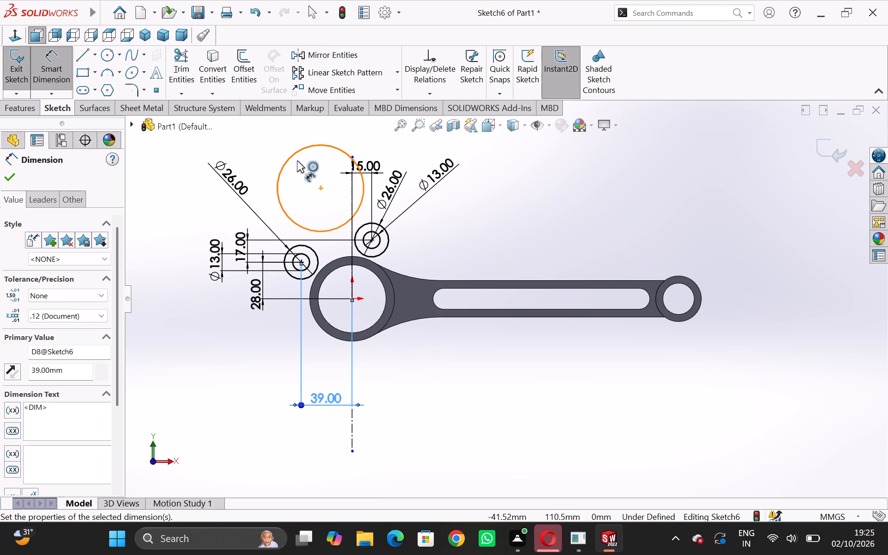
# Start a Smart Dimension on the big circle above the large ring.
pyautogui.click(301, 153)
pyautogui.click(51, 75)
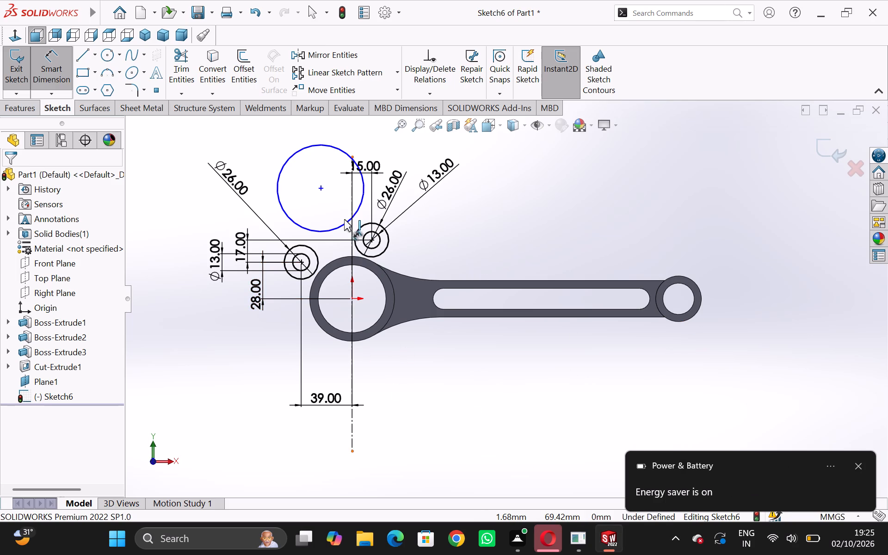
pyautogui.click(323, 231)
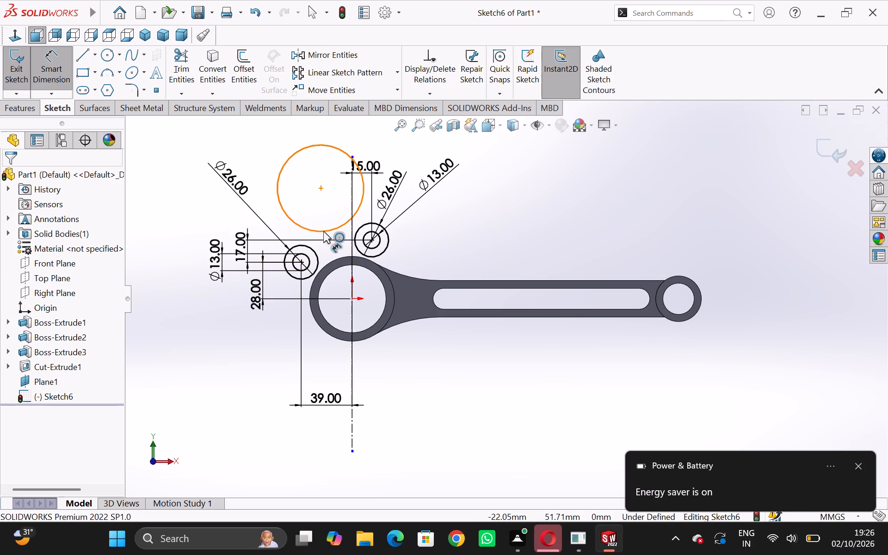
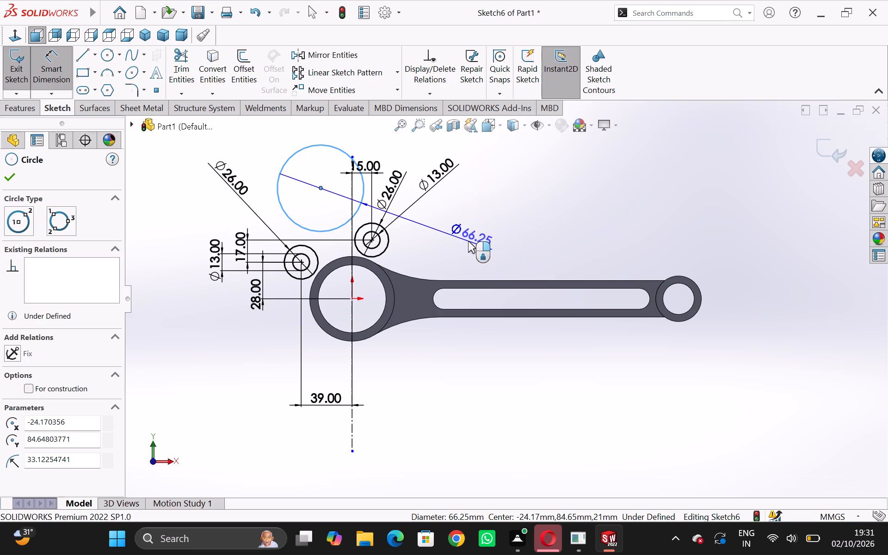
# Place the diameter dimension of the big circle above the large ring and set it to 72 mm.
pyautogui.moveTo(468, 241); pyautogui.dragTo(468, 246)
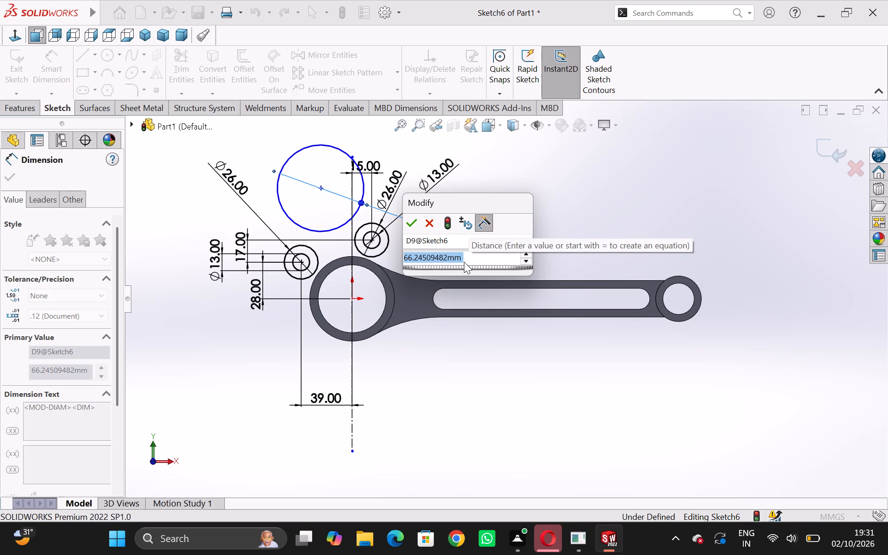
pyautogui.write('72')
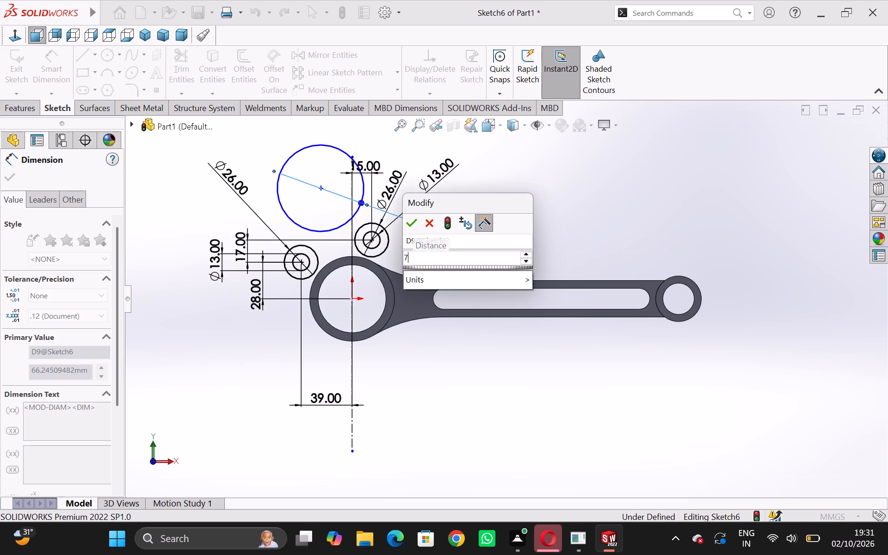
pyautogui.press('Return')
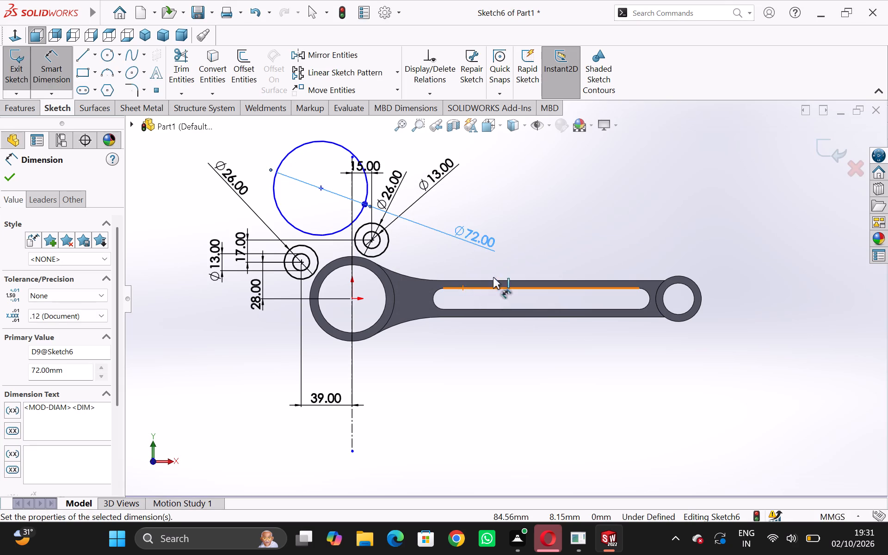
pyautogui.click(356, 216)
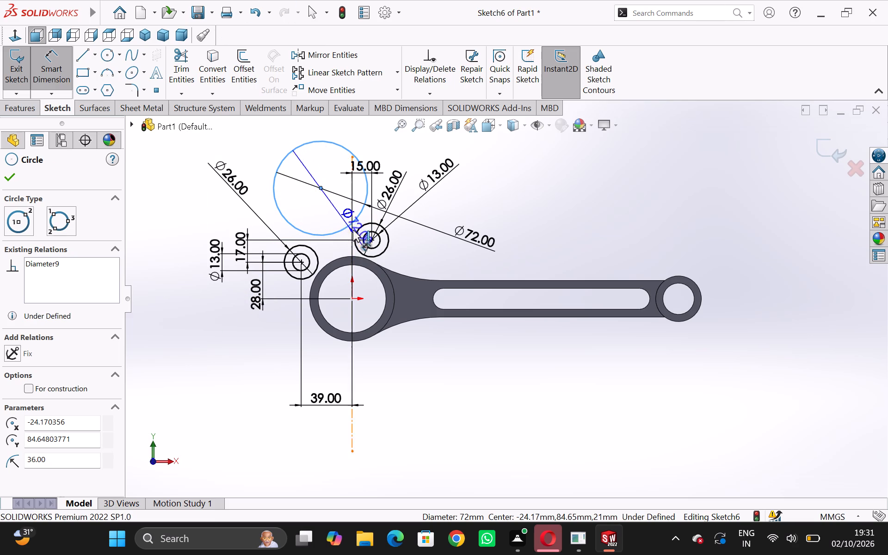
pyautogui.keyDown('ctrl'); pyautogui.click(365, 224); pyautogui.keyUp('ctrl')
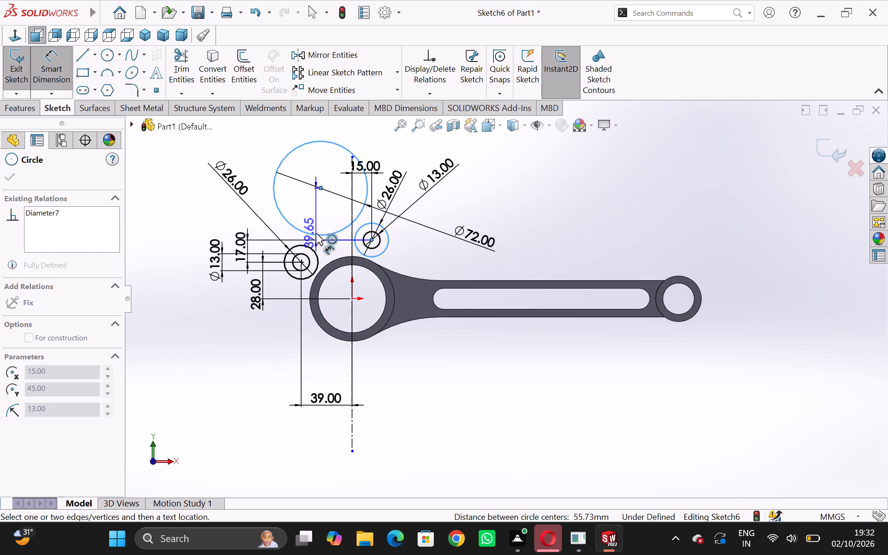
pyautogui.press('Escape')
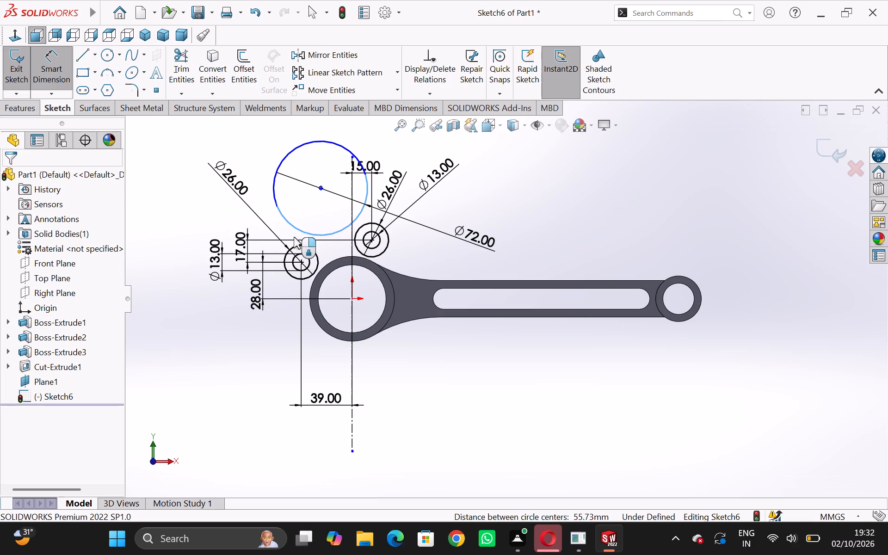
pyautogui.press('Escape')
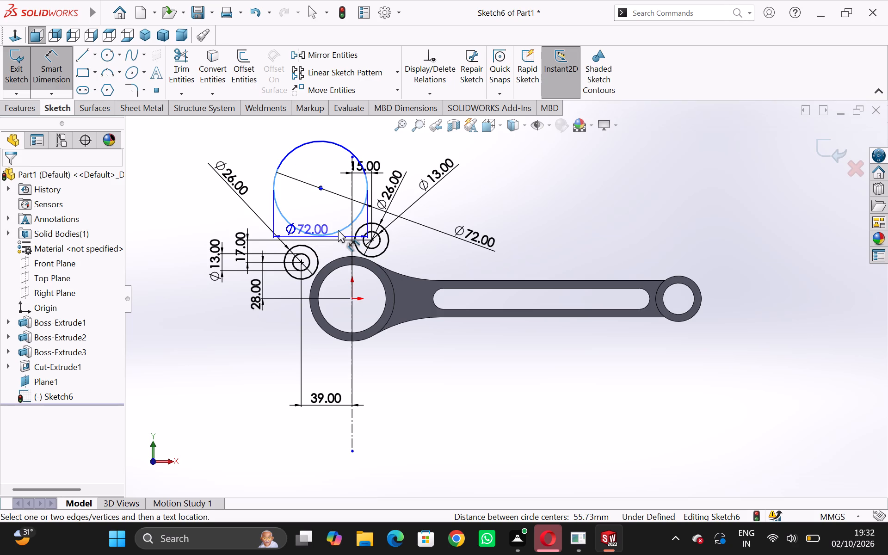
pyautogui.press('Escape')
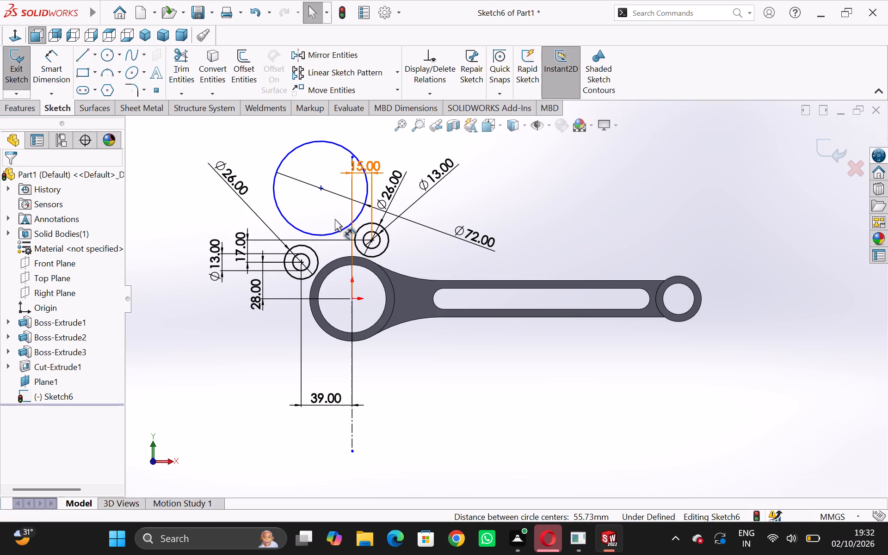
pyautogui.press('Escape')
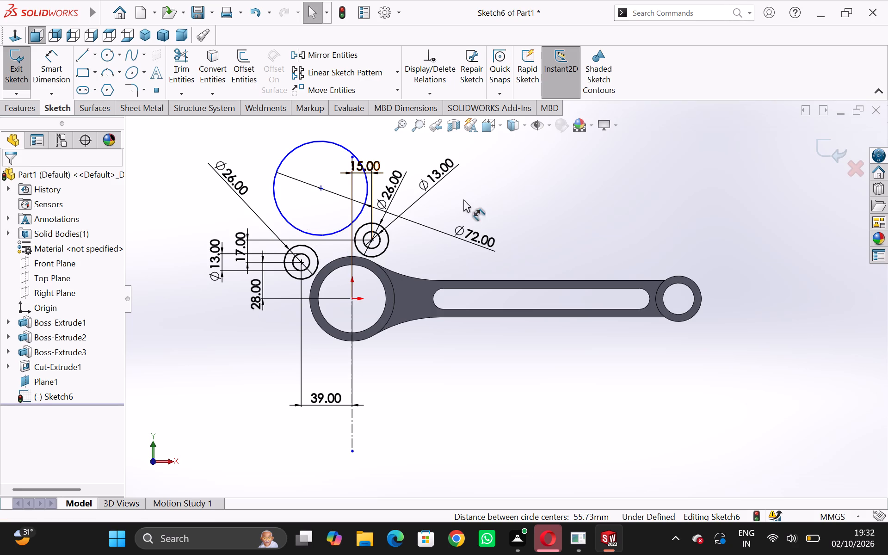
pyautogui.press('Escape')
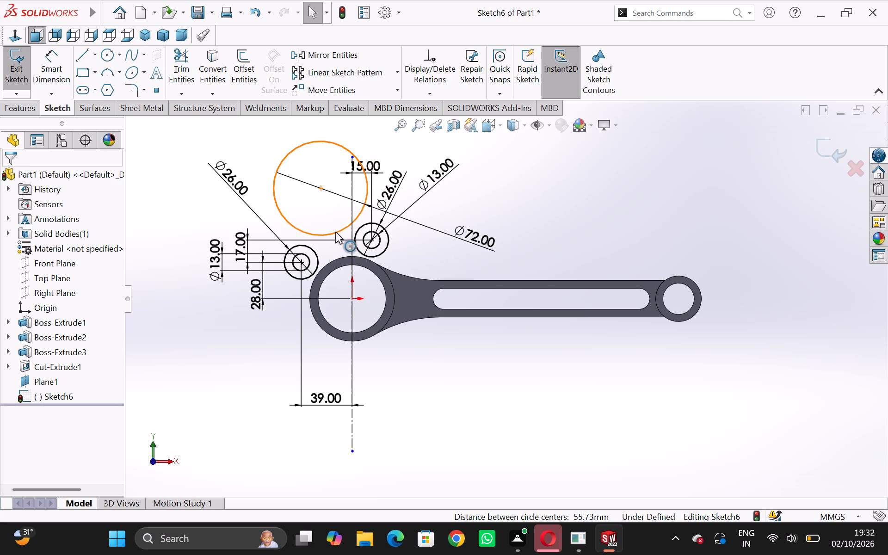
# Make the 72 mm circle tangent to the 26 mm outer circle of the pair right of the vertical centerline.
pyautogui.click(335, 232)
pyautogui.keyDown('ctrl'); pyautogui.click(362, 229); pyautogui.keyUp('ctrl')
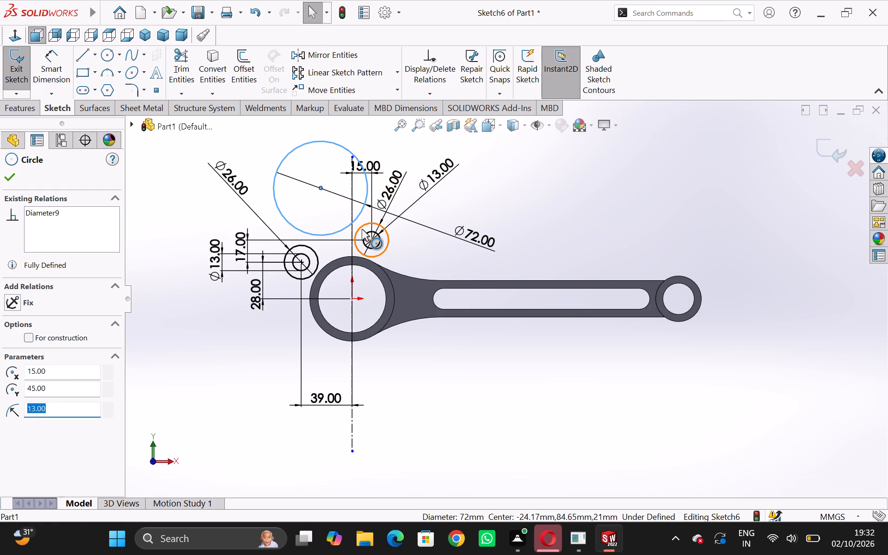
pyautogui.click(50, 378)
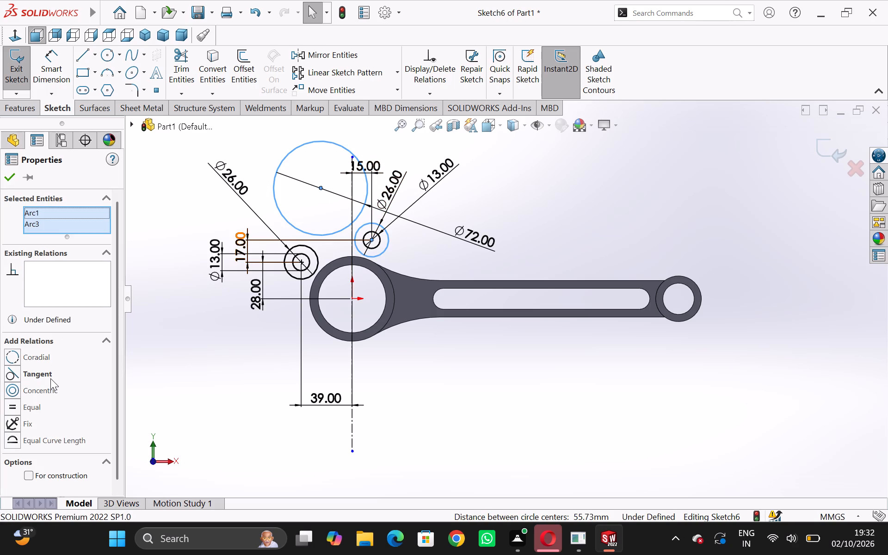
pyautogui.click(47, 373)
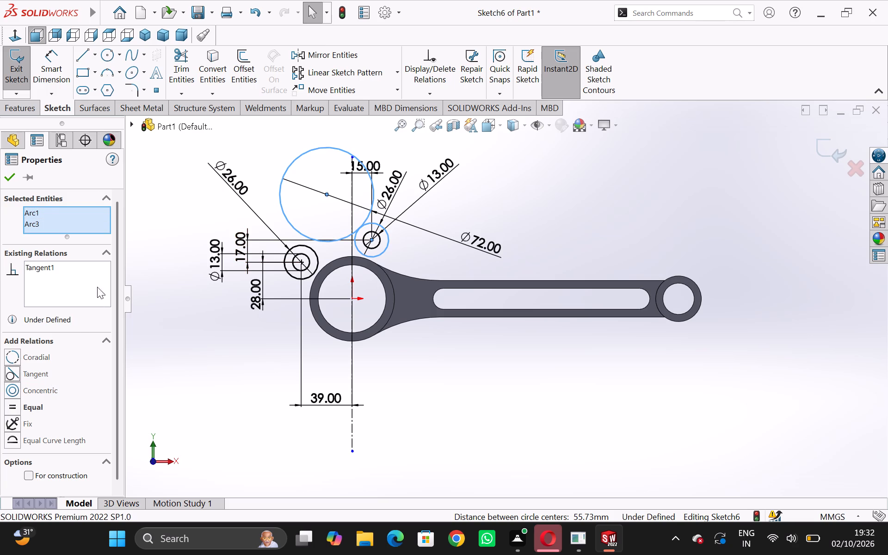
pyautogui.press('Escape')
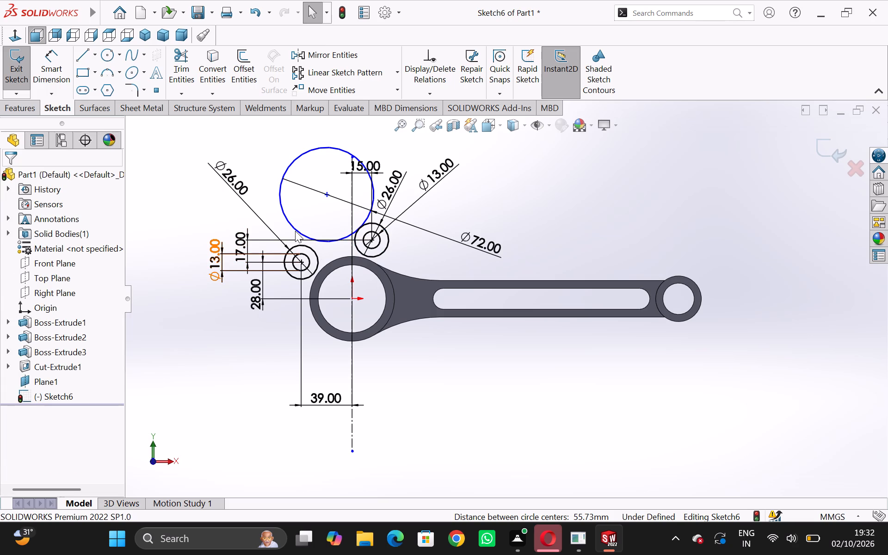
# Make the 72 mm circle tangent to the 26 mm outer circle of the upper-left pair.
pyautogui.click(295, 228)
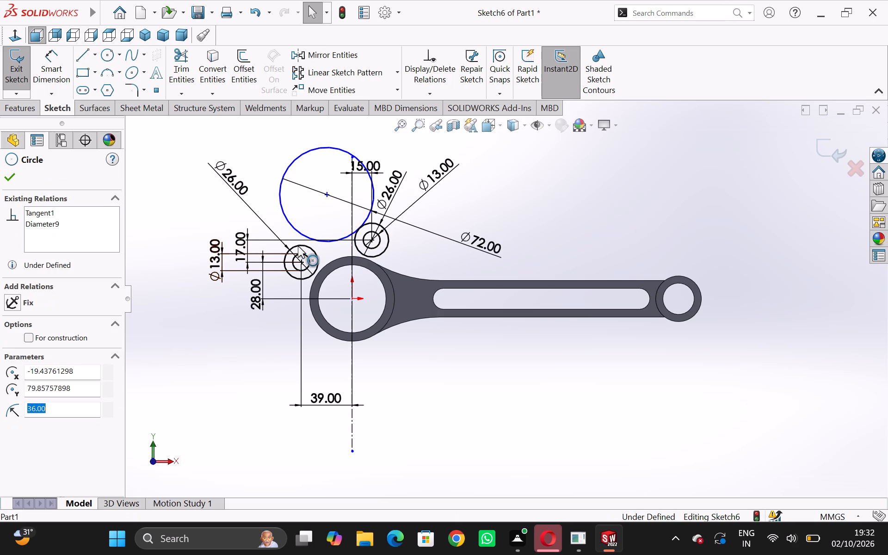
pyautogui.keyDown('ctrl'); pyautogui.click(299, 246); pyautogui.keyUp('ctrl')
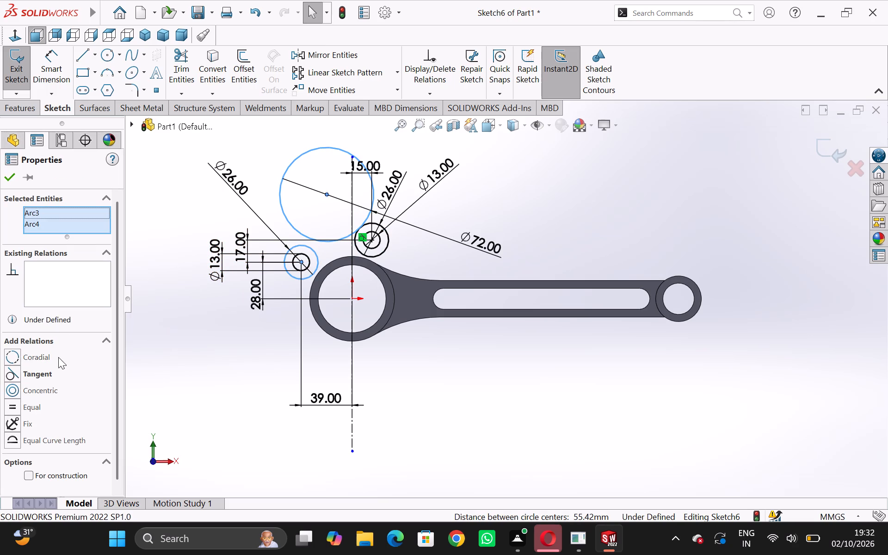
pyautogui.click(31, 373)
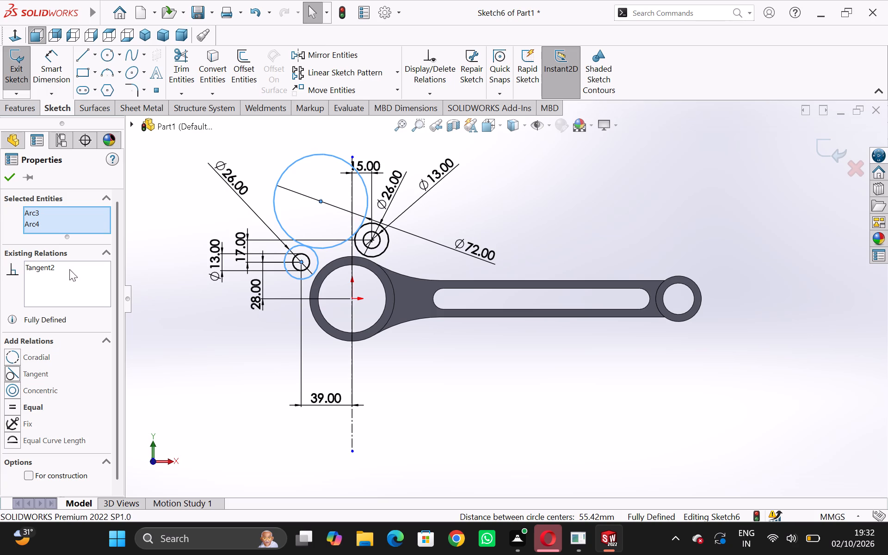
pyautogui.click(4, 178)
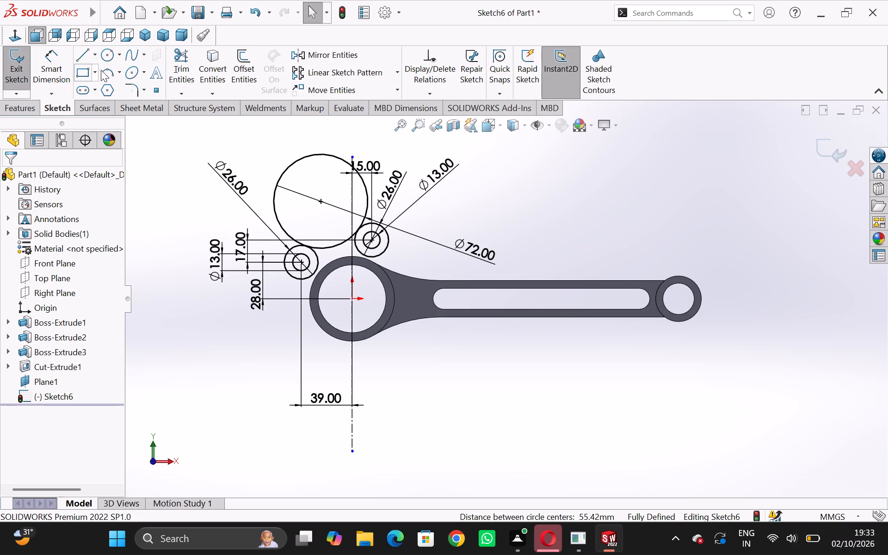
# Trim away the upper portions of the 72 mm circle, keeping only the lower arc between the two tangent 26 mm circles.
pyautogui.click(181, 56)
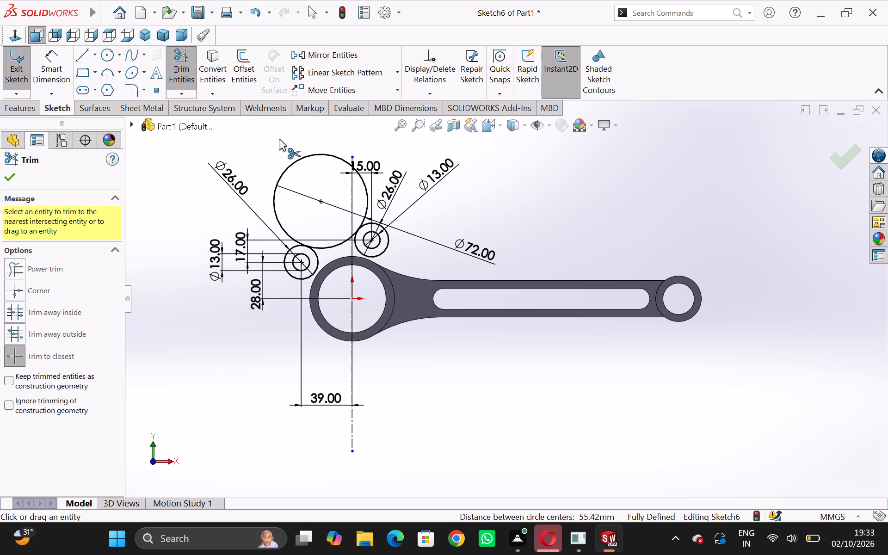
pyautogui.click(300, 158)
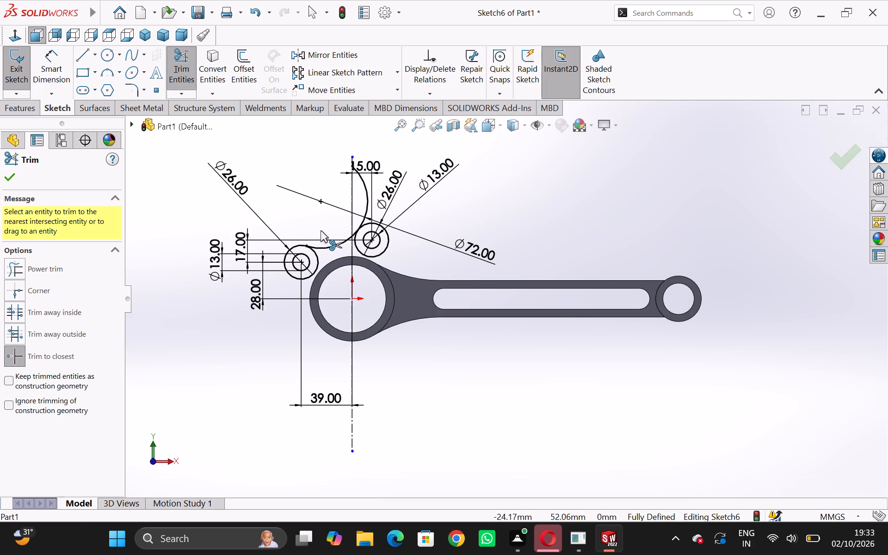
pyautogui.click(363, 181)
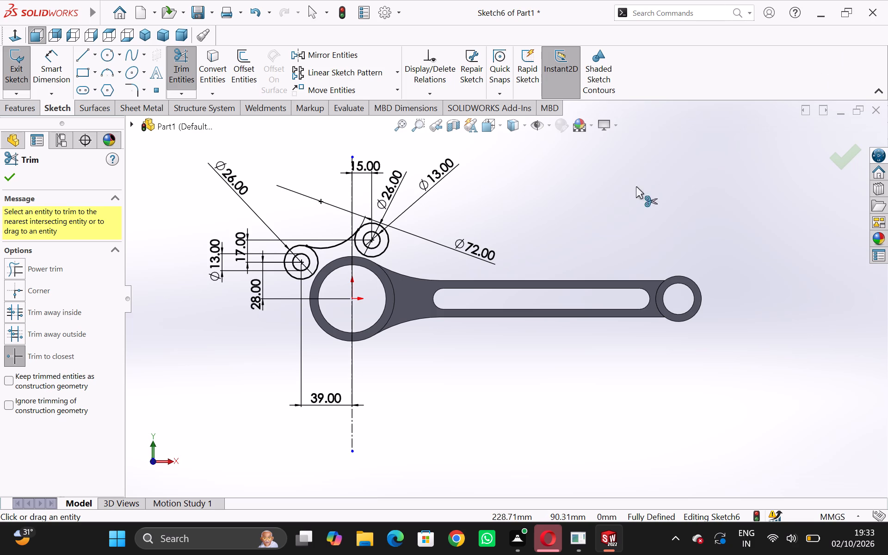
pyautogui.press('Escape')
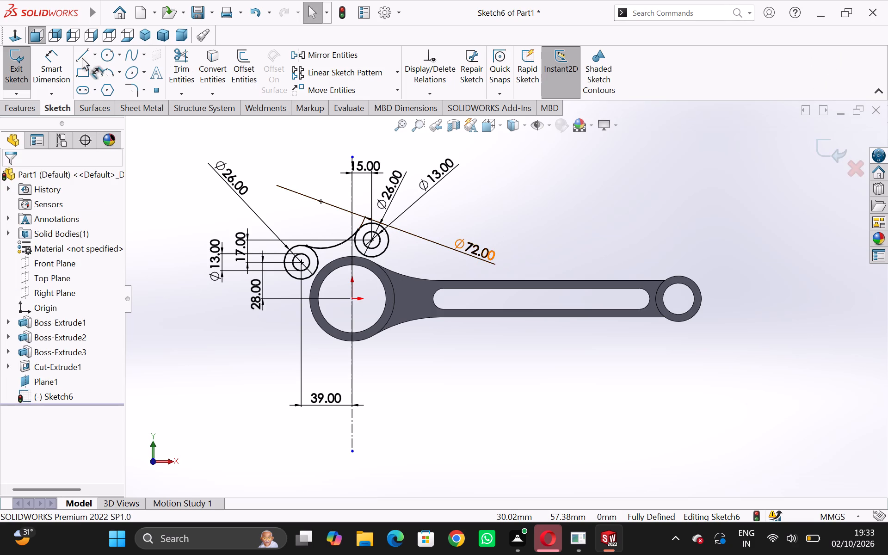
# Sketch a horizontal centerline about 329 mm long through the origin, from below the upper-left pair's centre to beyond the small ring.
pyautogui.click(97, 54)
pyautogui.click(95, 85)
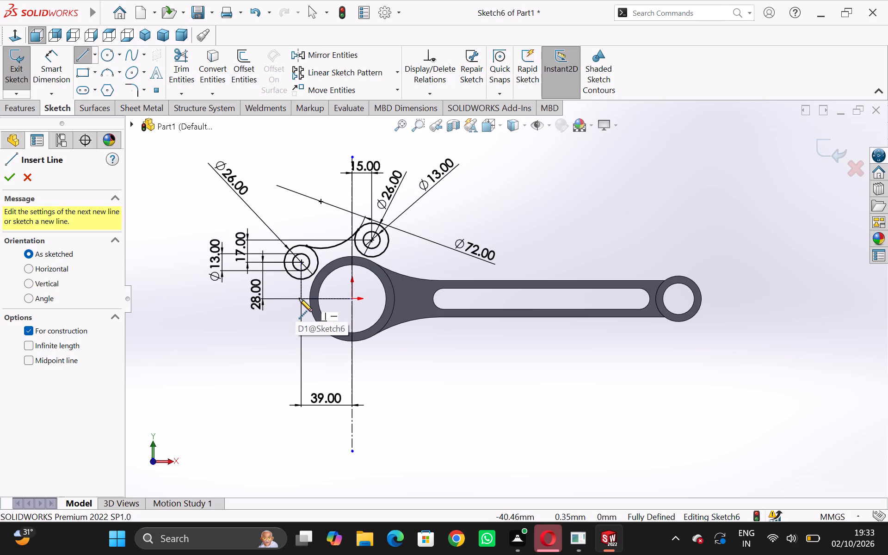
pyautogui.click(299, 298)
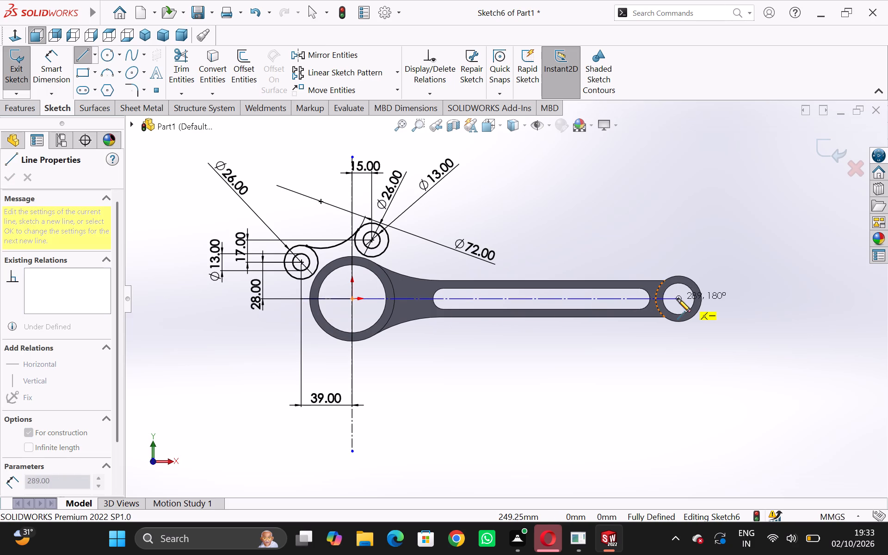
pyautogui.click(730, 299)
pyautogui.press('Escape')
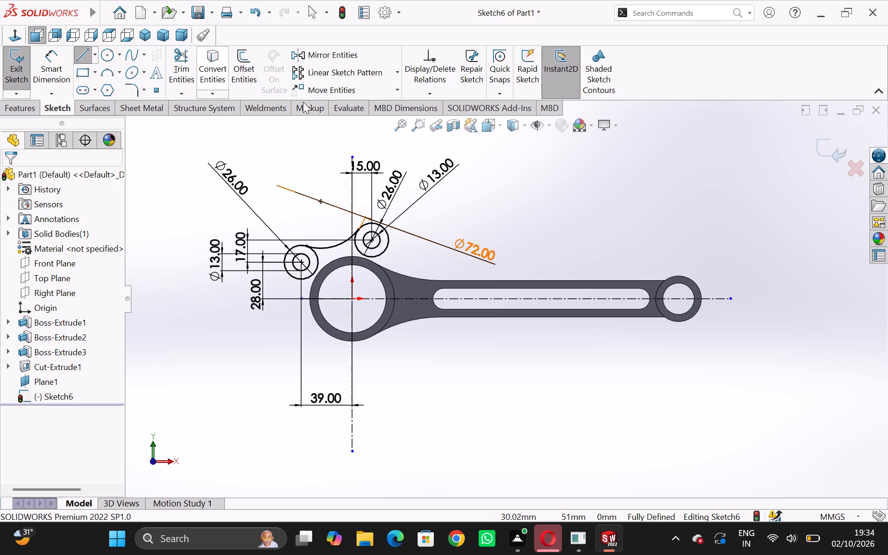
# Mirror both concentric circle pairs and their connecting tangent arc about the horizontal centerline, keeping the originals.
pyautogui.click(321, 49)
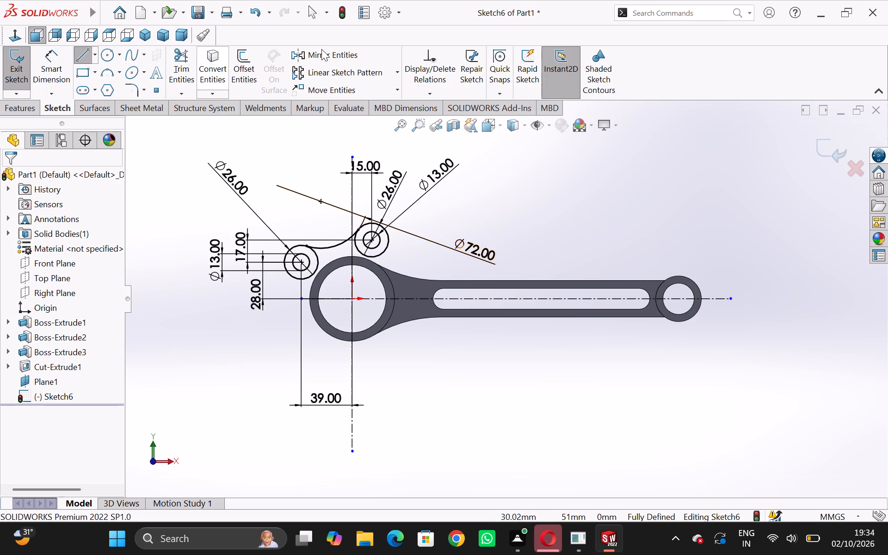
pyautogui.click(389, 233)
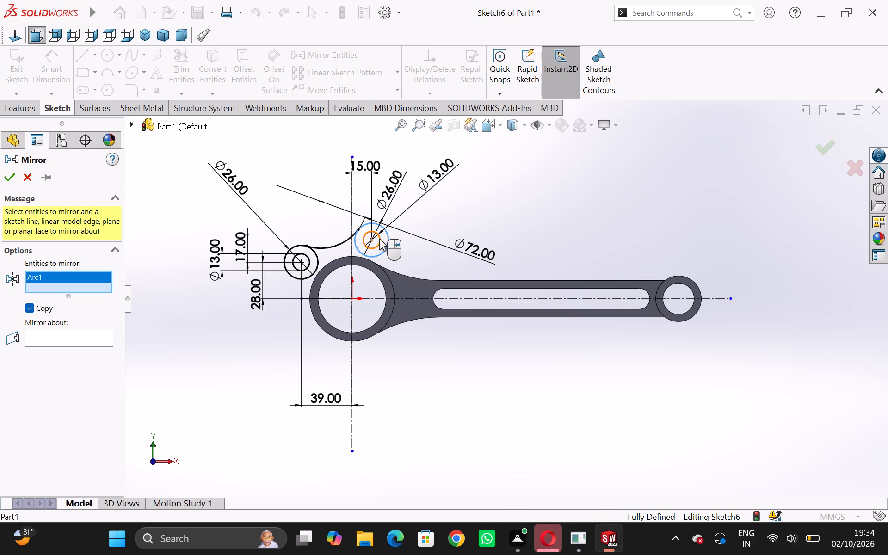
pyautogui.click(379, 239)
pyautogui.click(327, 246)
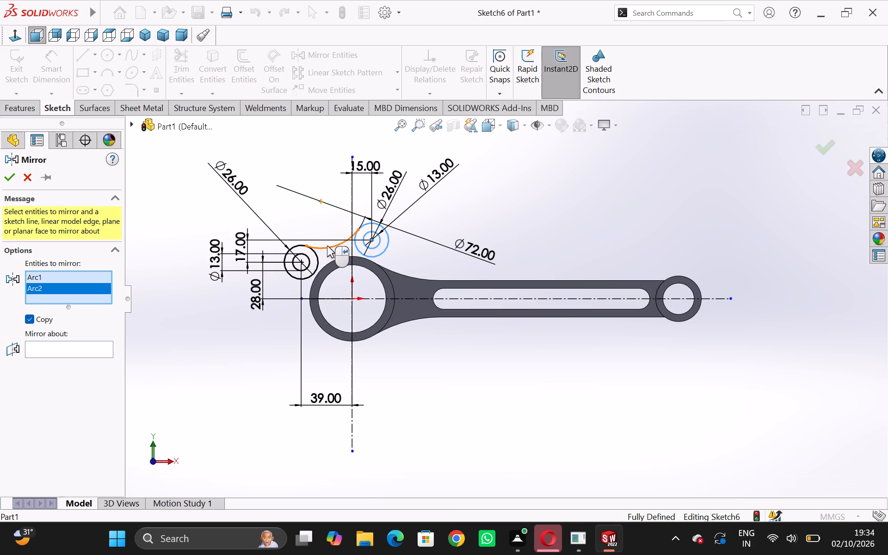
pyautogui.click(315, 258)
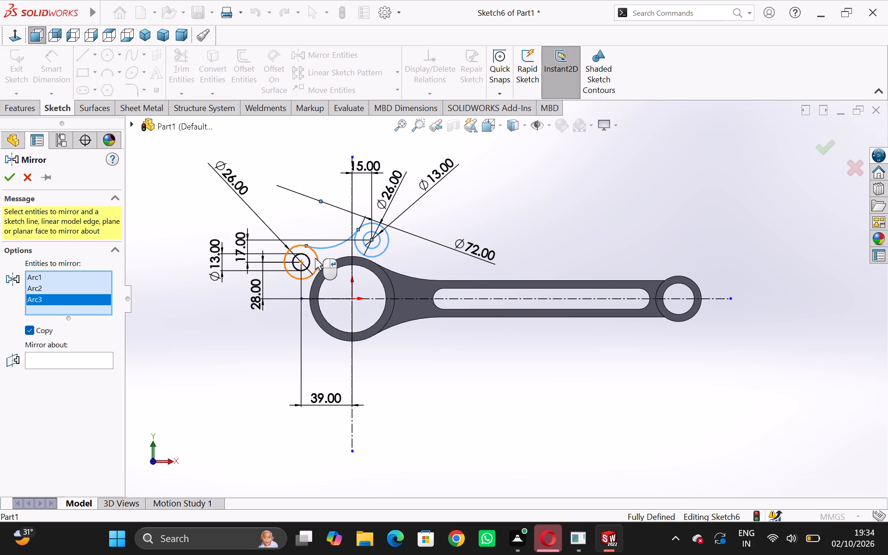
pyautogui.click(308, 261)
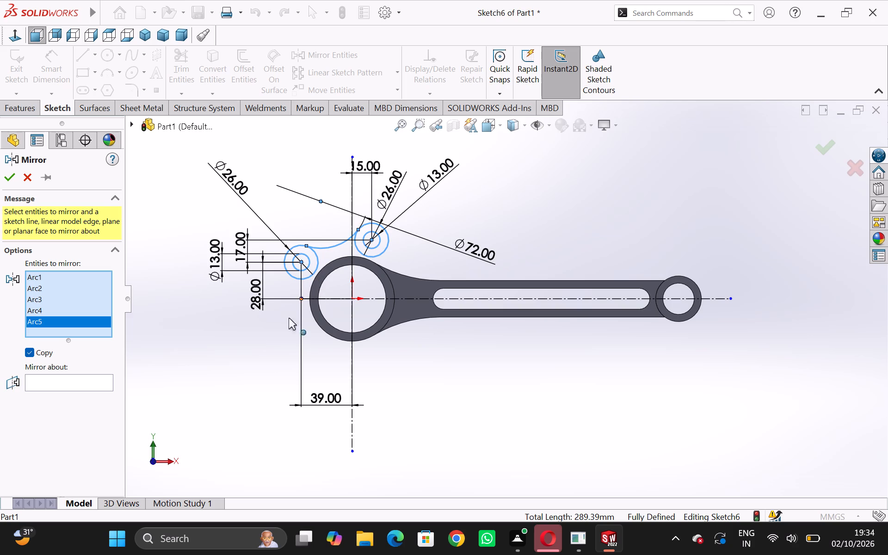
pyautogui.click(46, 385)
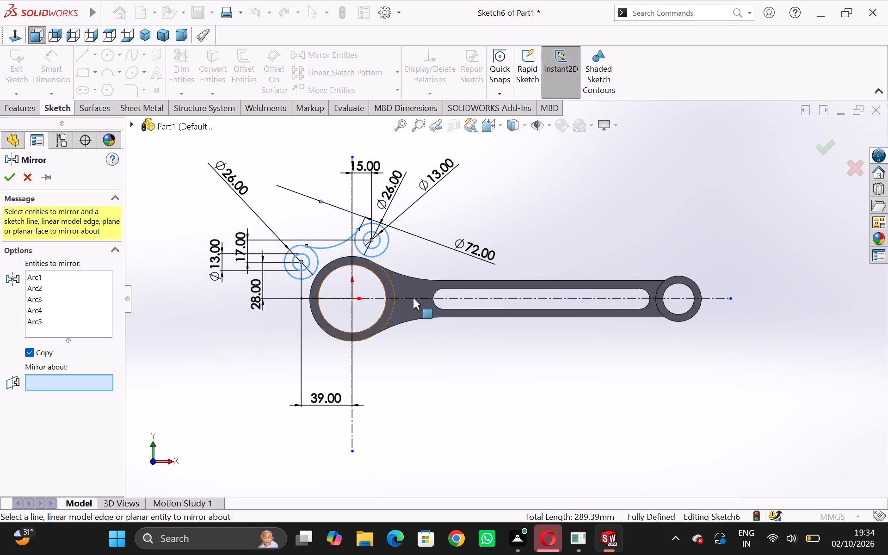
pyautogui.click(469, 298)
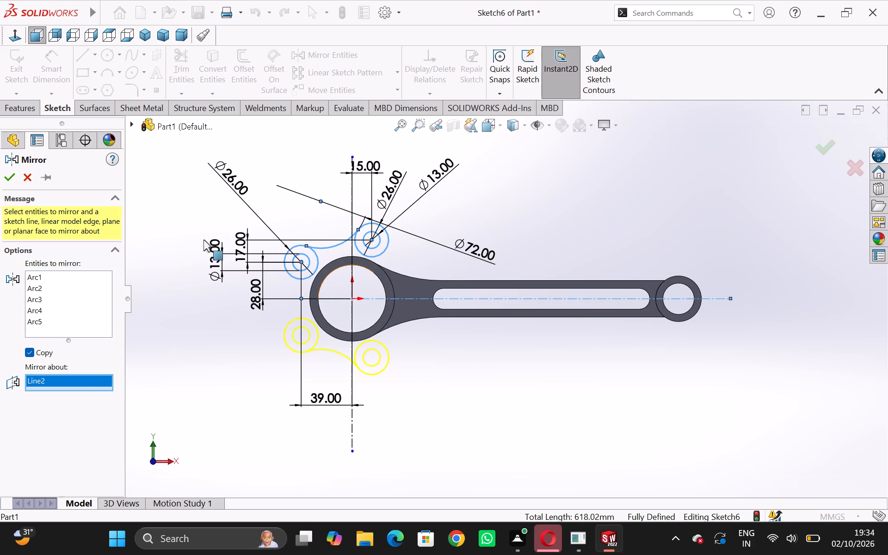
pyautogui.click(7, 177)
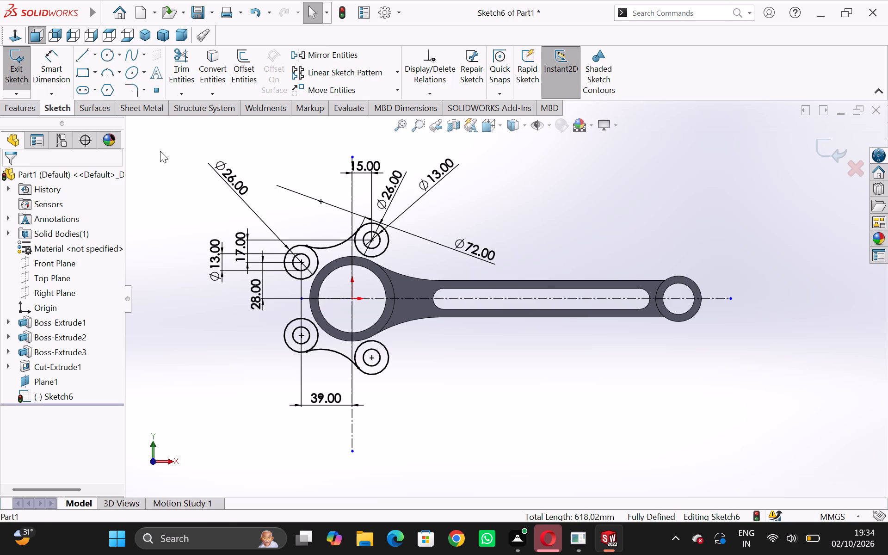
# Sketch a circle of about 54 mm radius beyond the large ring's outer side and another of about 32 mm radius above the shank.
pyautogui.click(103, 58)
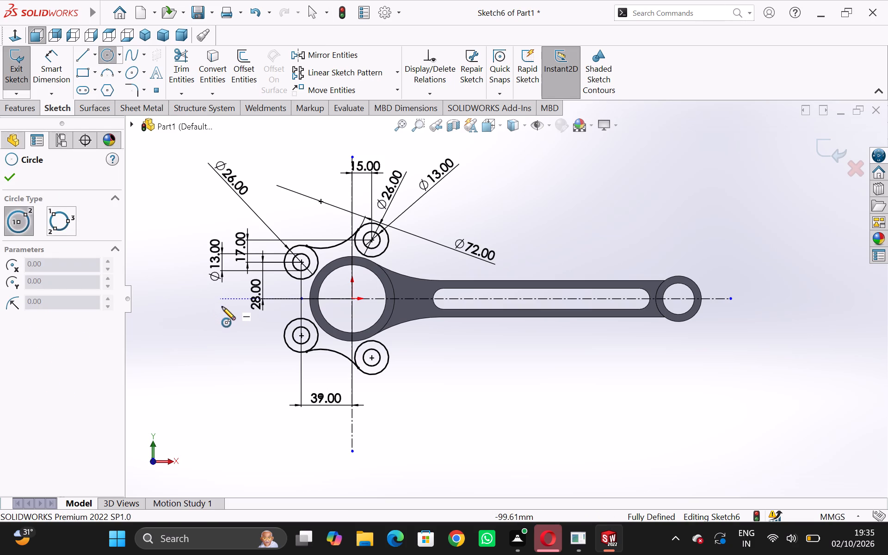
pyautogui.click(222, 307)
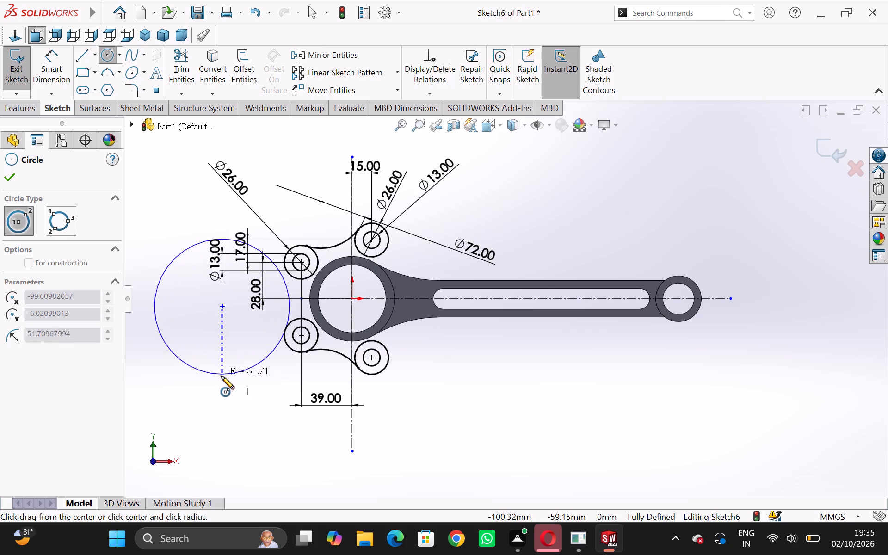
pyautogui.click(221, 377)
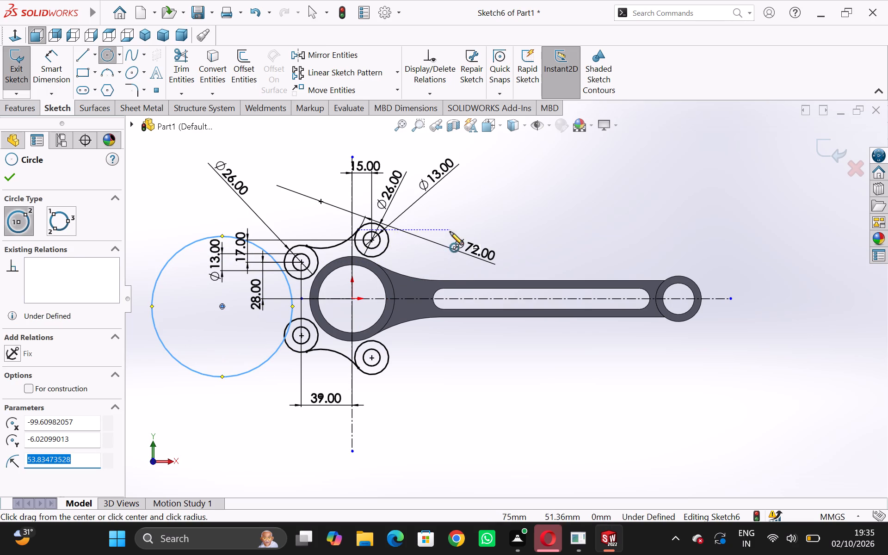
pyautogui.click(425, 253)
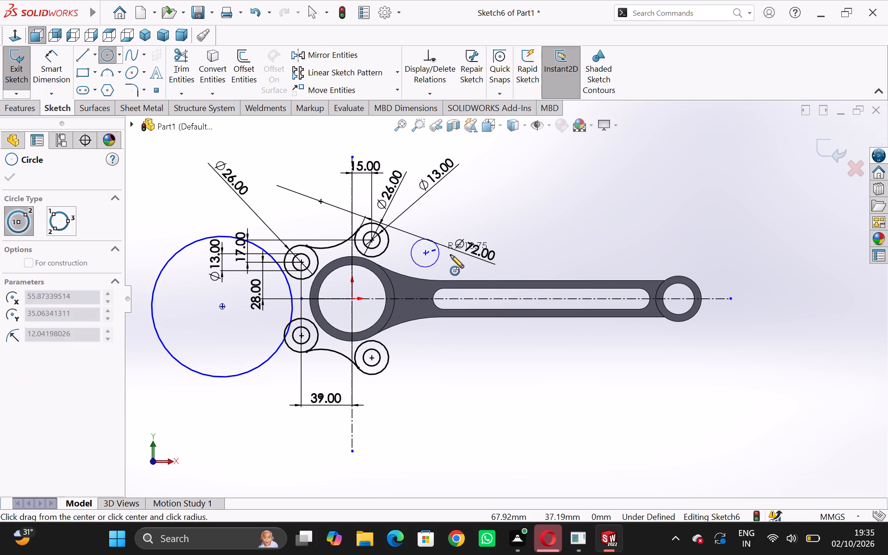
pyautogui.click(465, 263)
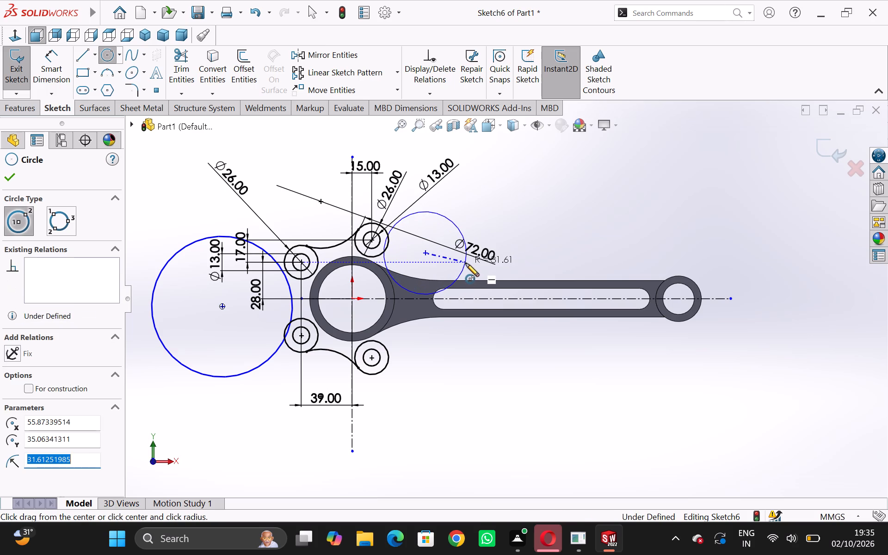
pyautogui.press('Escape')
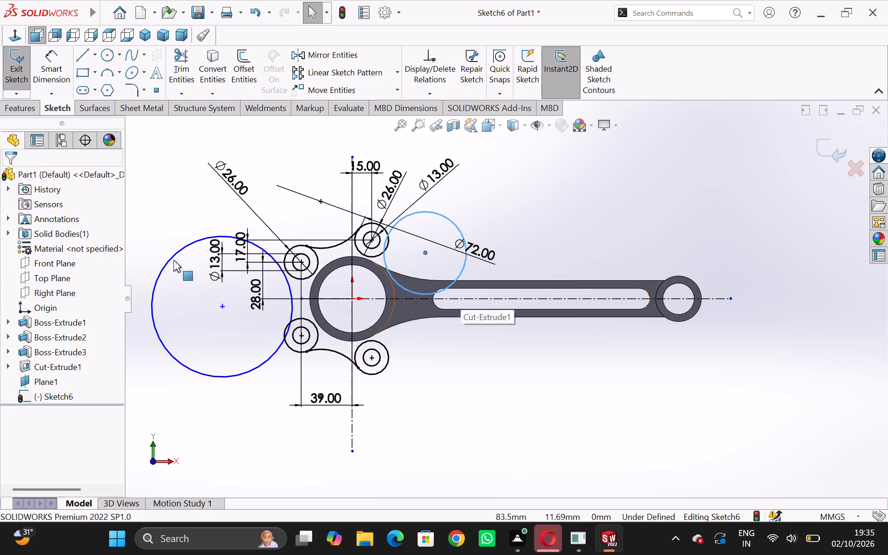
# Dimension the circle above the shank with a diameter of 72 mm.
pyautogui.click(54, 57)
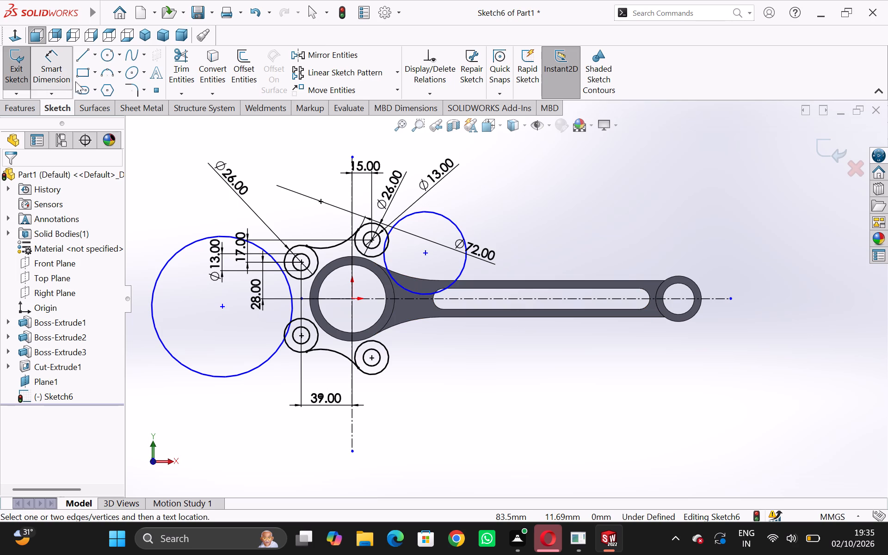
pyautogui.click(459, 230)
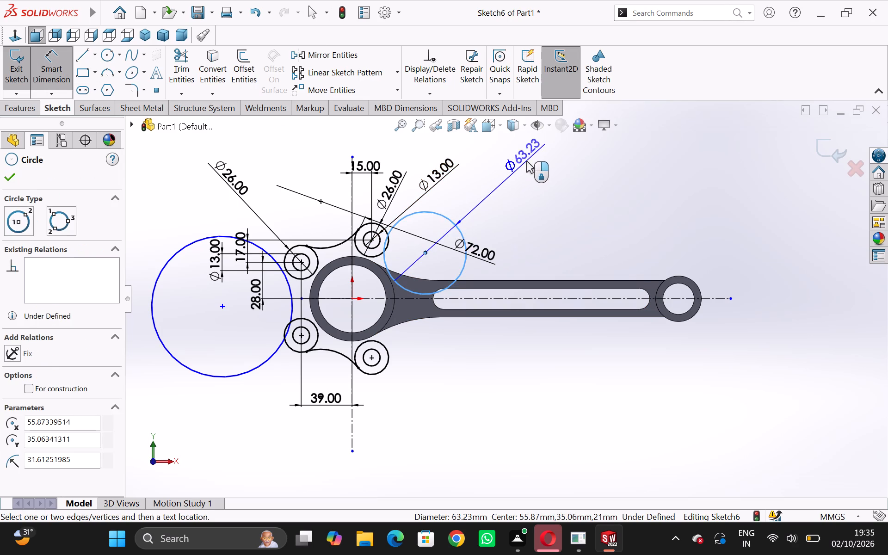
pyautogui.click(526, 161)
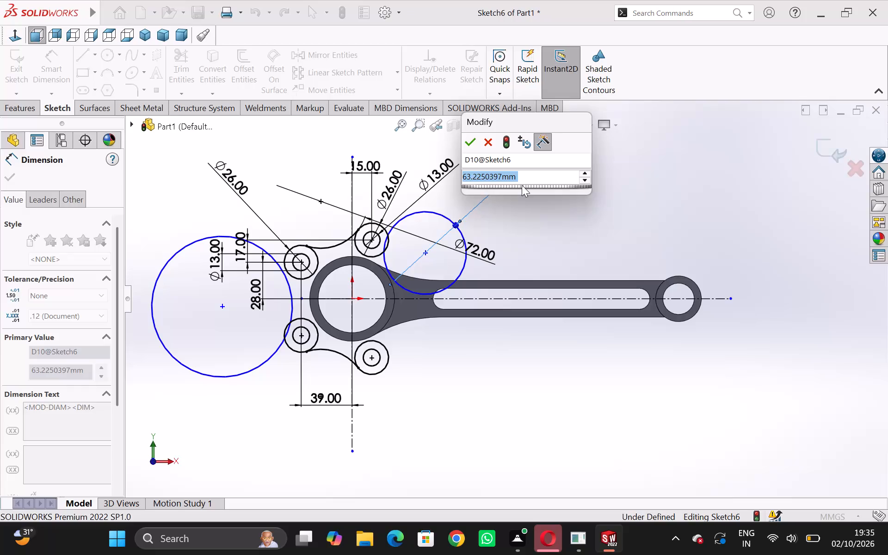
pyautogui.write('72')
pyautogui.press('Return')
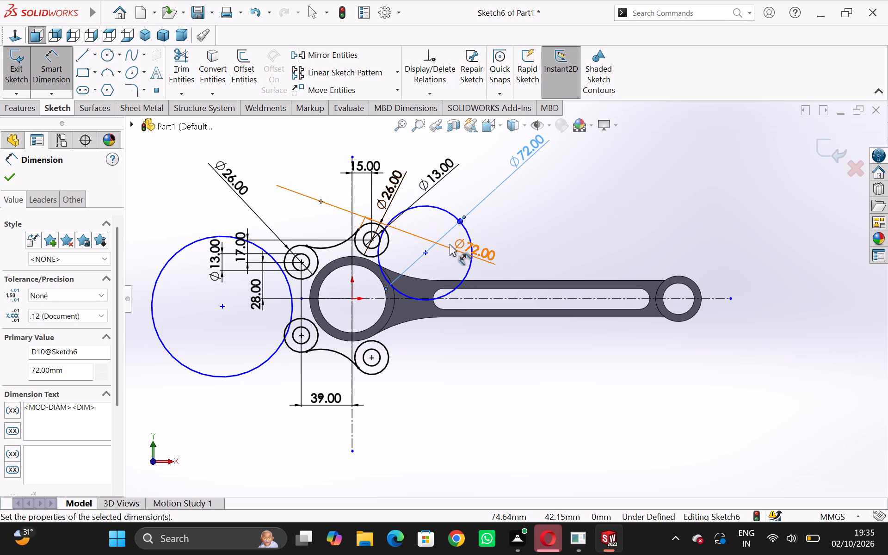
# Change the diameter of the tangent arc connecting the two upper 26 mm circles to 72*2, giving 144 mm.
pyautogui.doubleClick(485, 252)
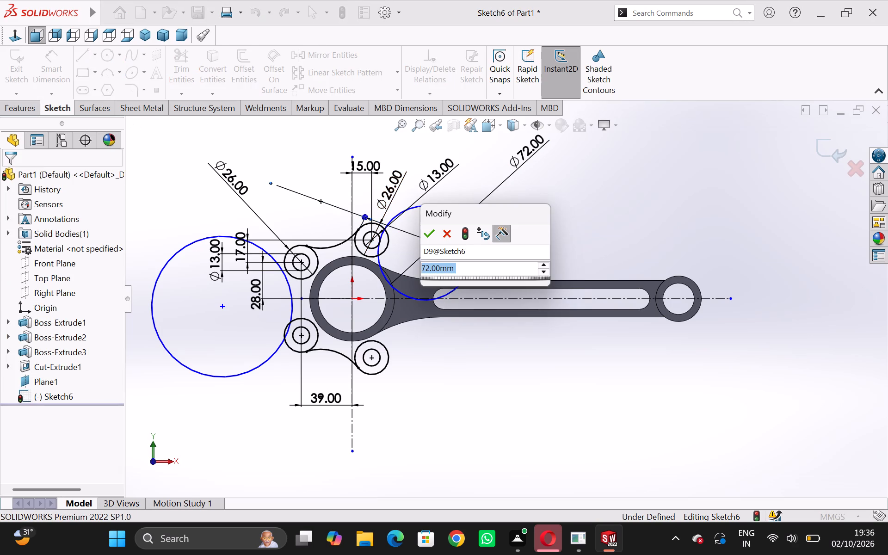
pyautogui.click(469, 271)
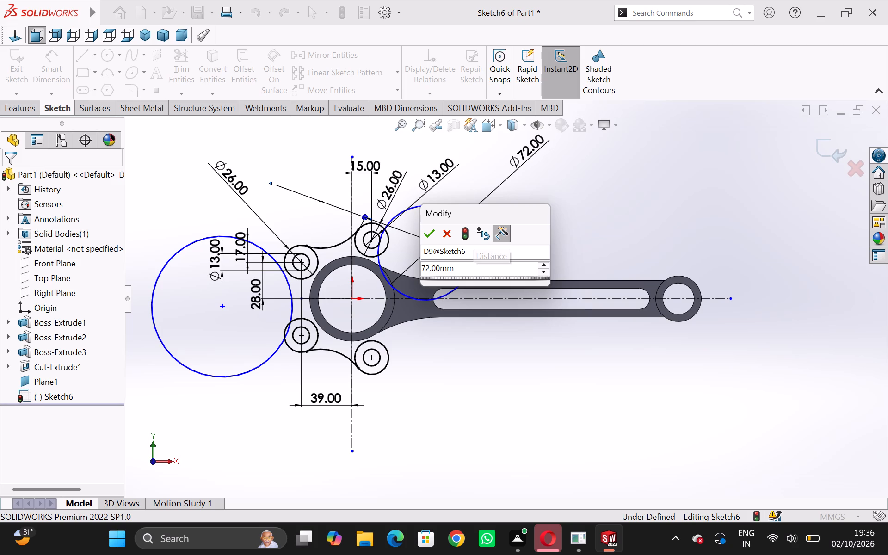
pyautogui.press('BackSpace')
pyautogui.press('BackSpace')
pyautogui.press('BackSpace')
pyautogui.press('BackSpace')
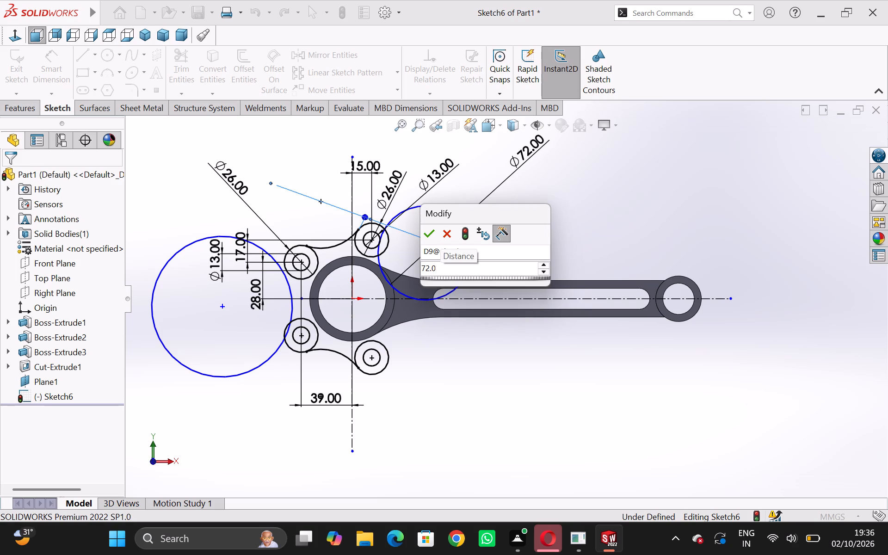
pyautogui.press('BackSpace')
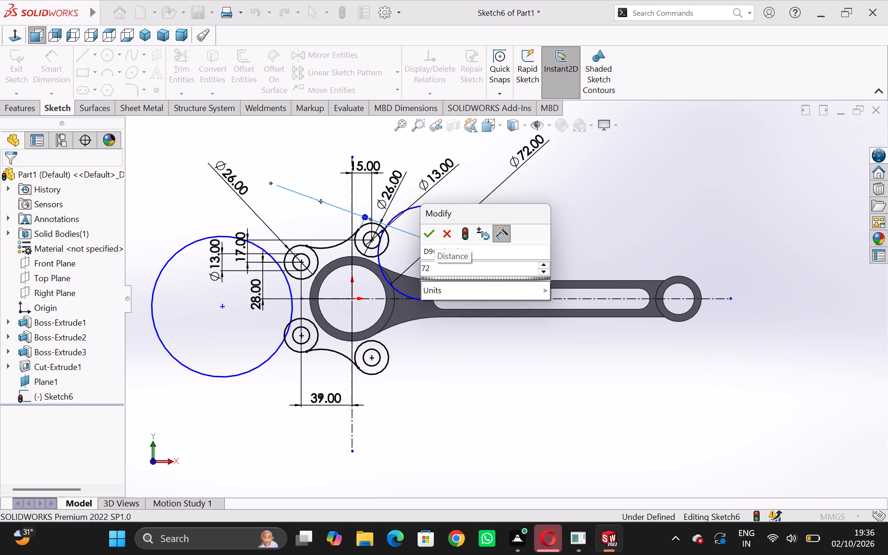
pyautogui.hotkey('shift', '*')
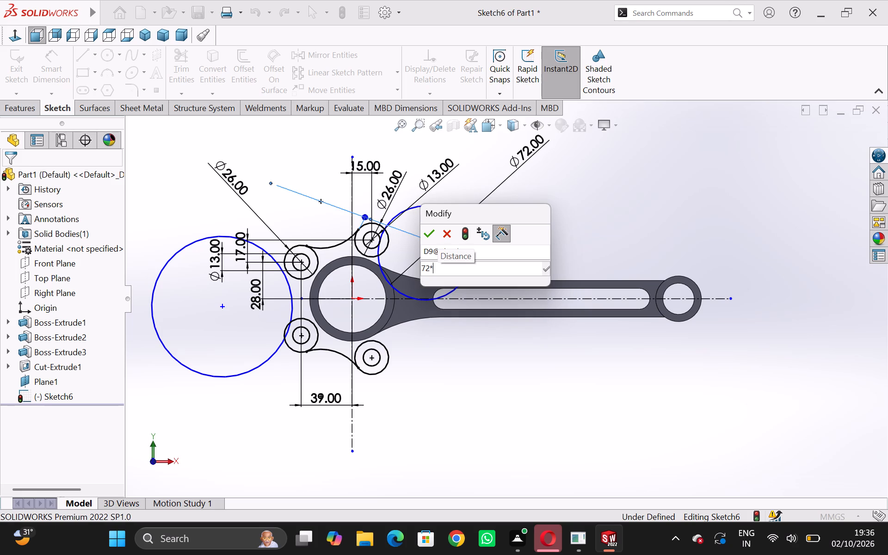
pyautogui.press('2')
pyautogui.press('Return')
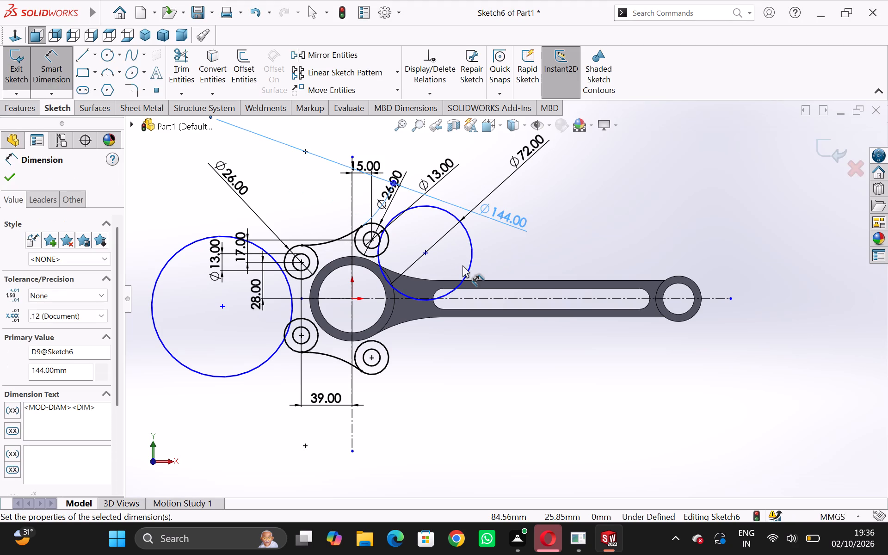
pyautogui.click(496, 214)
pyautogui.click(504, 242)
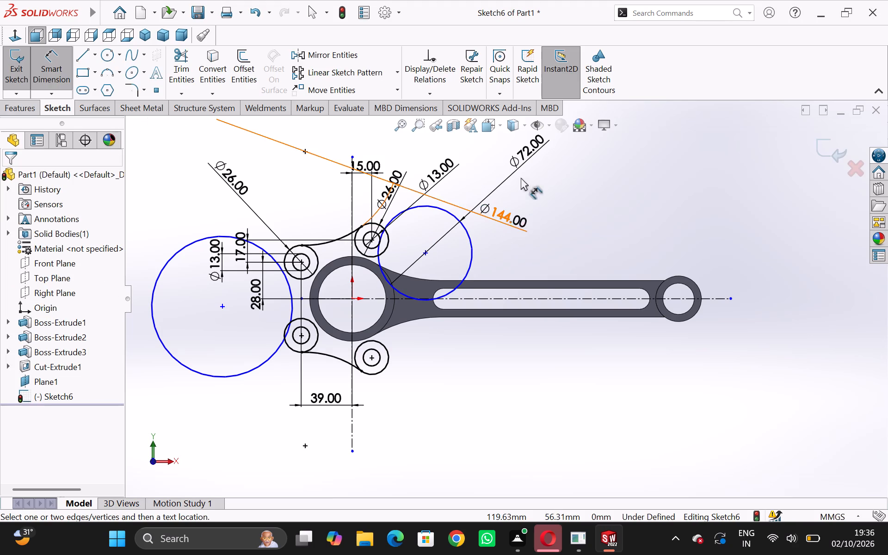
# Set the diameter of the circle above the shank to 144 mm.
pyautogui.doubleClick(528, 142)
pyautogui.doubleClick(526, 151)
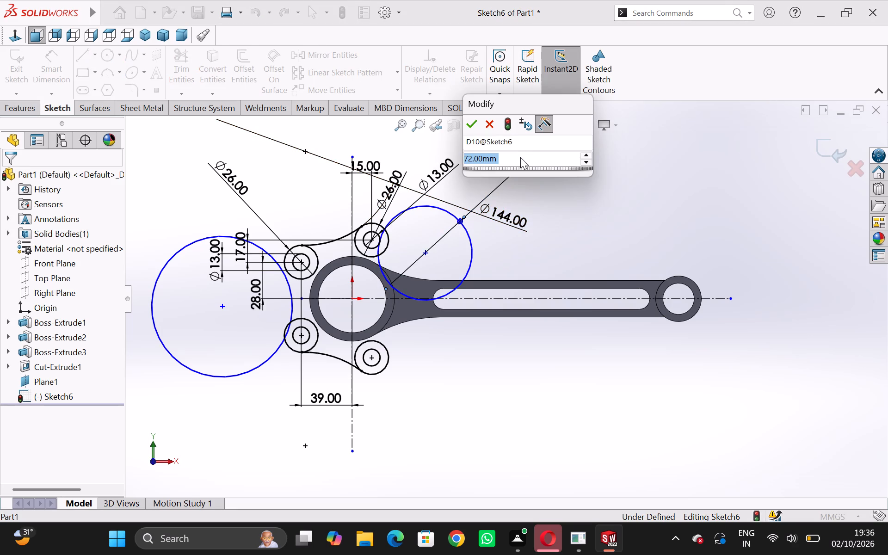
pyautogui.write('14')
pyautogui.press('4')
pyautogui.press('Return')
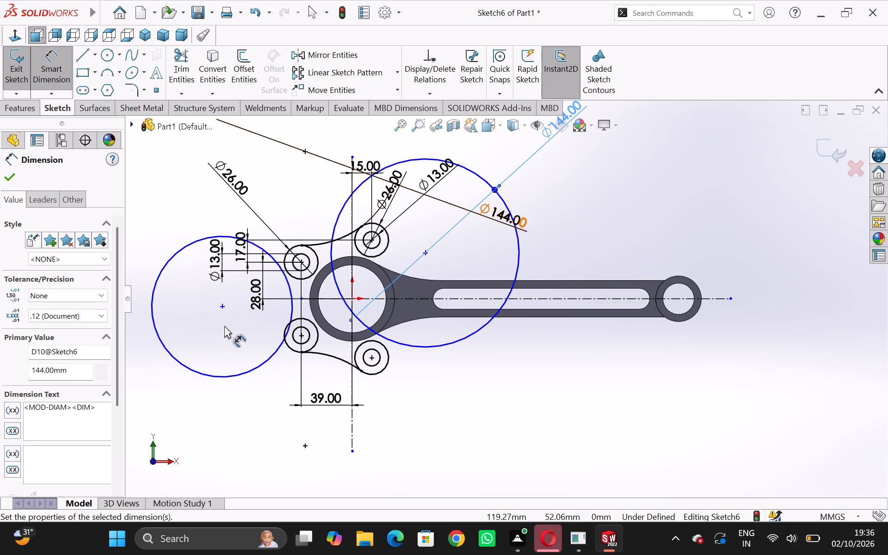
# Convert the shank's upper straight edge into a sketch line.
pyautogui.click(58, 74)
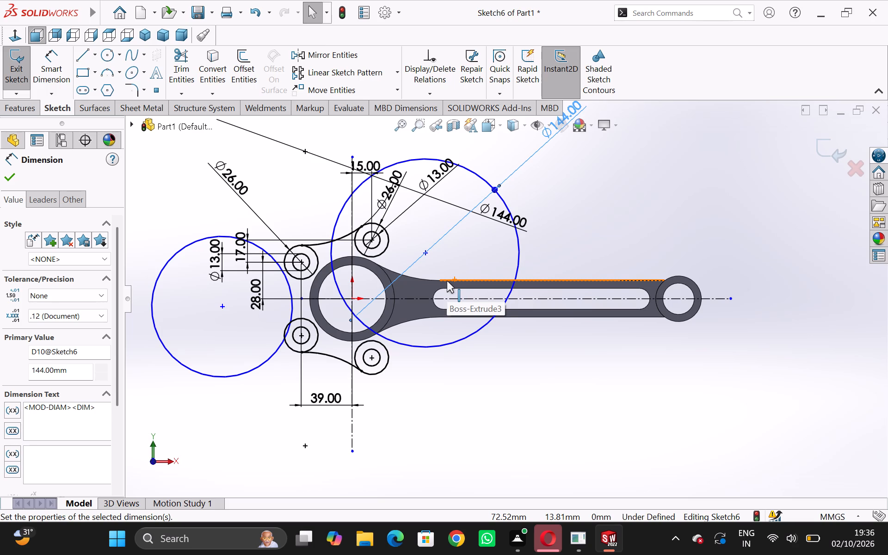
pyautogui.click(447, 281)
pyautogui.click(214, 60)
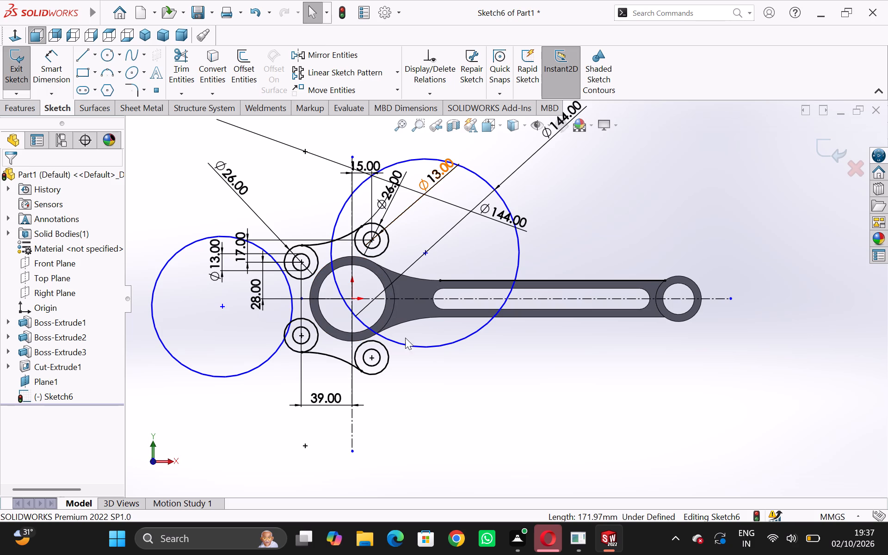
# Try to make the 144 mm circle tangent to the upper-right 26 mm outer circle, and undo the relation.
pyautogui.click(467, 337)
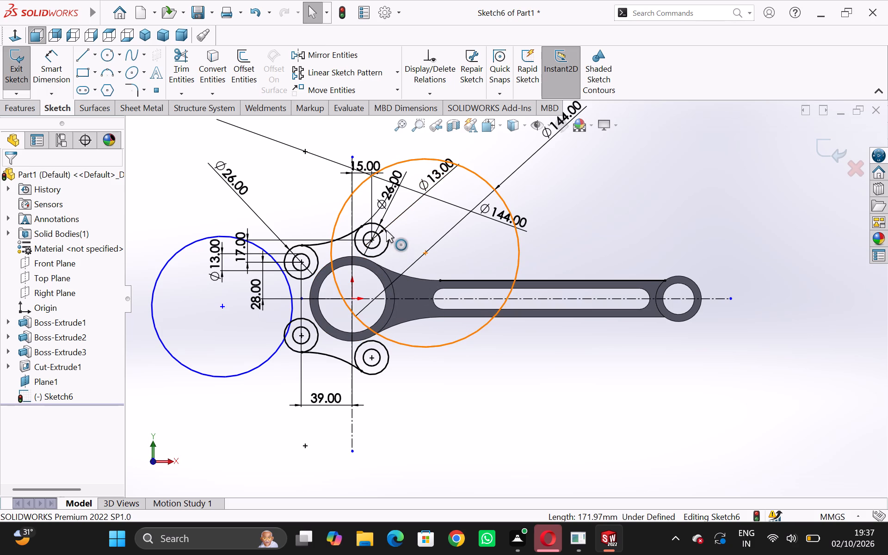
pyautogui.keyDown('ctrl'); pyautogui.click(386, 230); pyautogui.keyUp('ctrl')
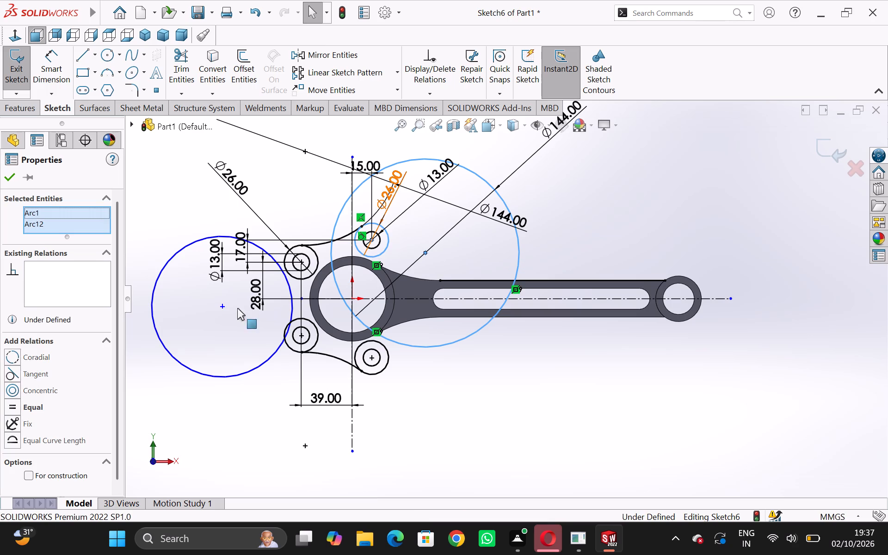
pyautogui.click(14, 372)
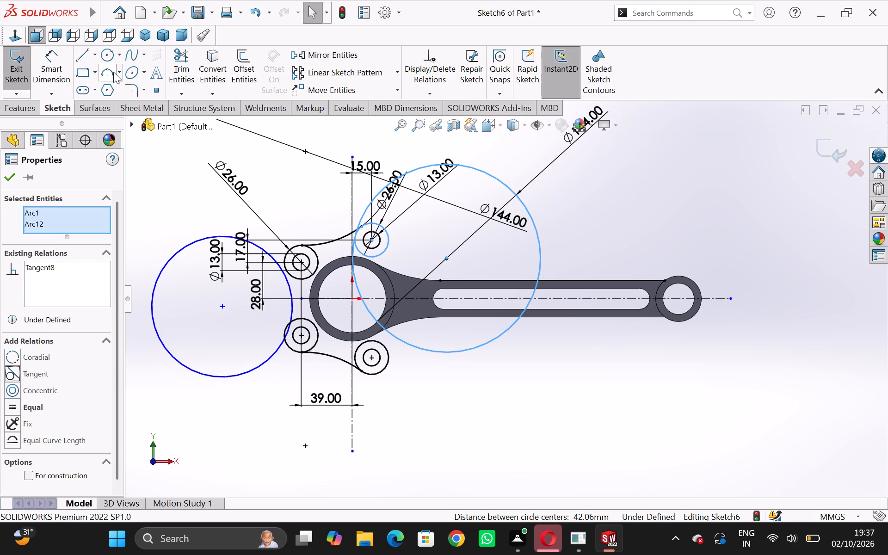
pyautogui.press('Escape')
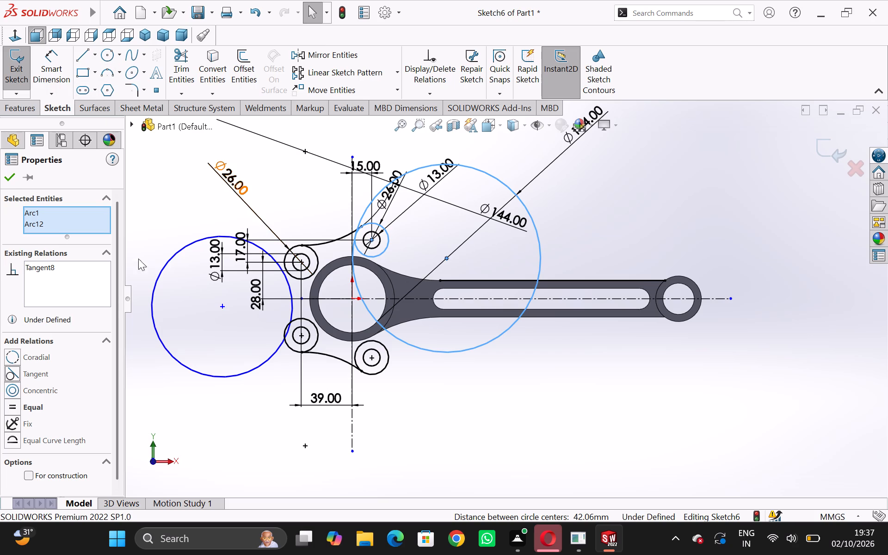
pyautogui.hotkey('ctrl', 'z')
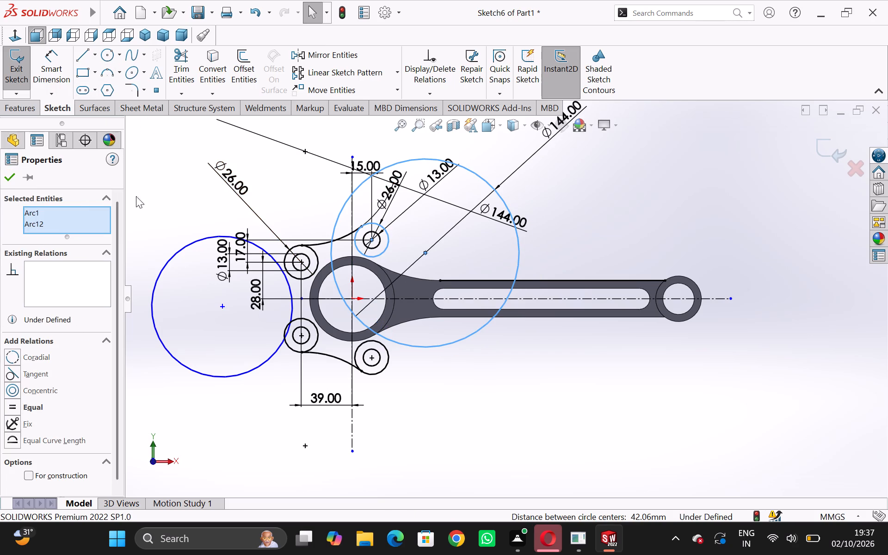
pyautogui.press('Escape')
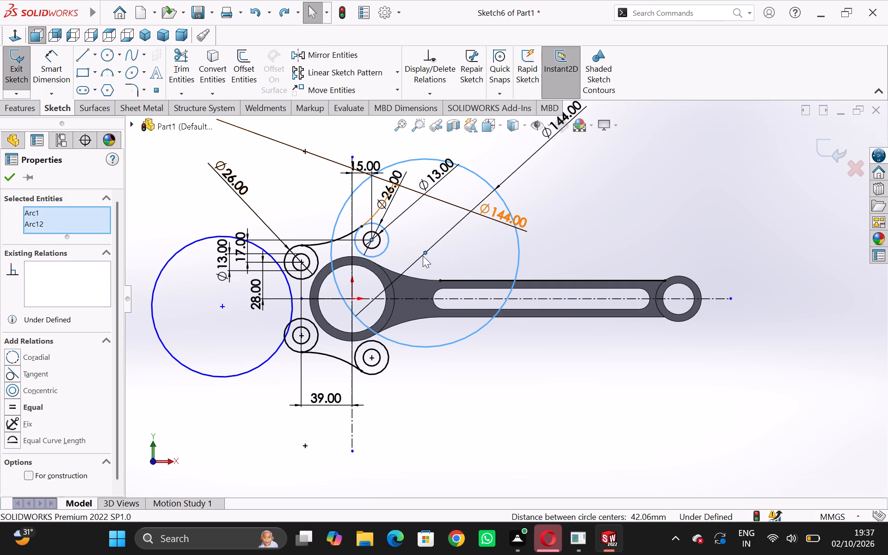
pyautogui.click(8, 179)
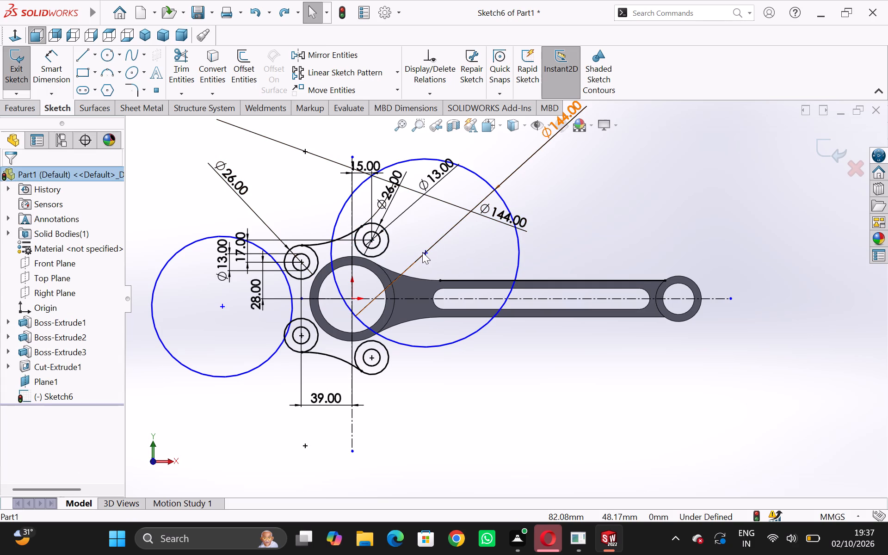
# Move the 144 mm circle away from the large ring, placing its centre above the shank at about X 115, Y 97 mm.
pyautogui.moveTo(426, 251); pyautogui.dragTo(501, 179)
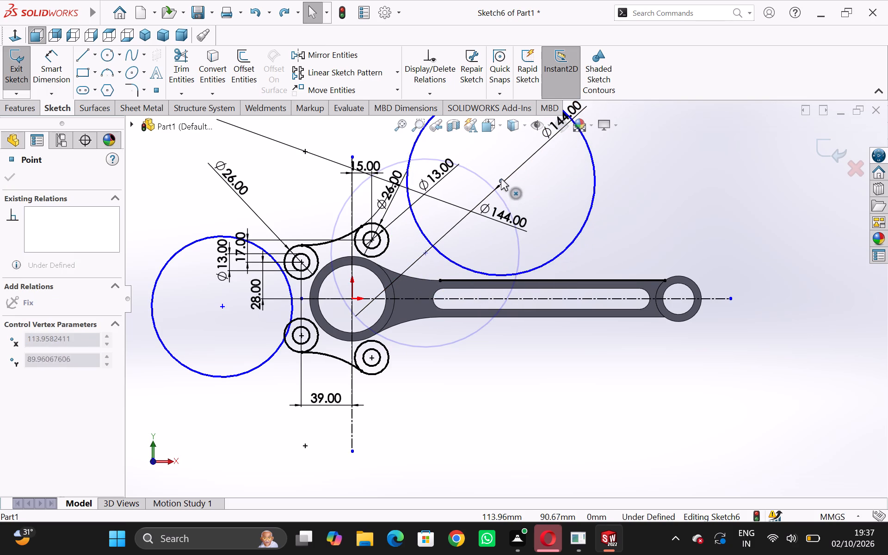
pyautogui.moveTo(501, 179); pyautogui.dragTo(503, 172)
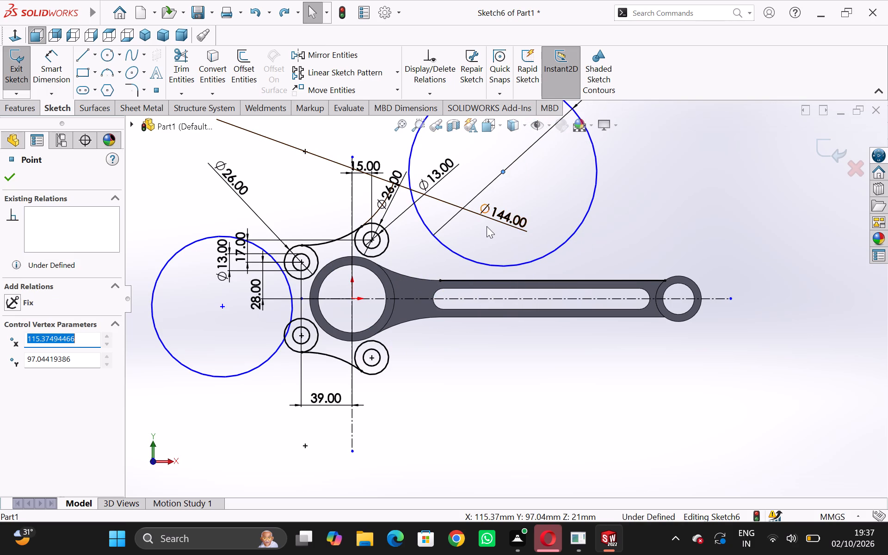
# Make the repositioned 144 mm circle tangent to the upper-right 26 mm outer circle.
pyautogui.click(422, 222)
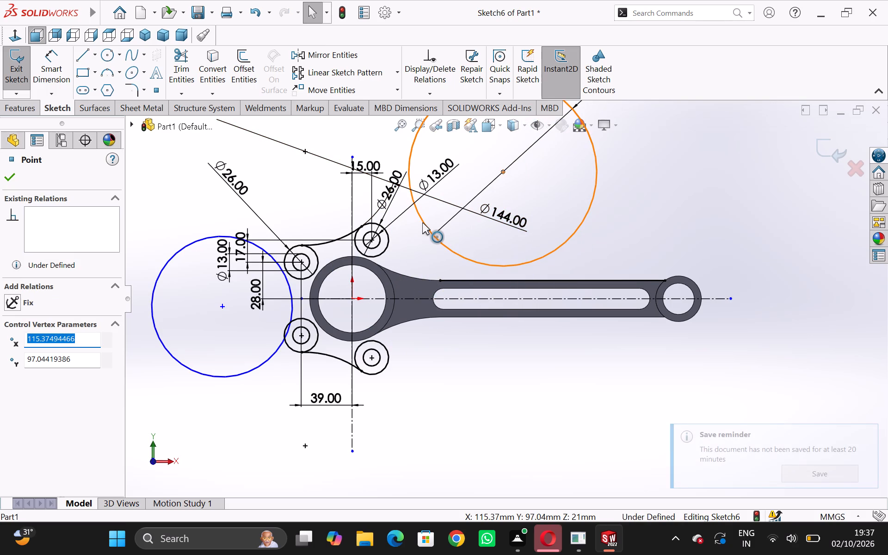
pyautogui.keyDown('ctrl'); pyautogui.click(388, 237); pyautogui.keyUp('ctrl')
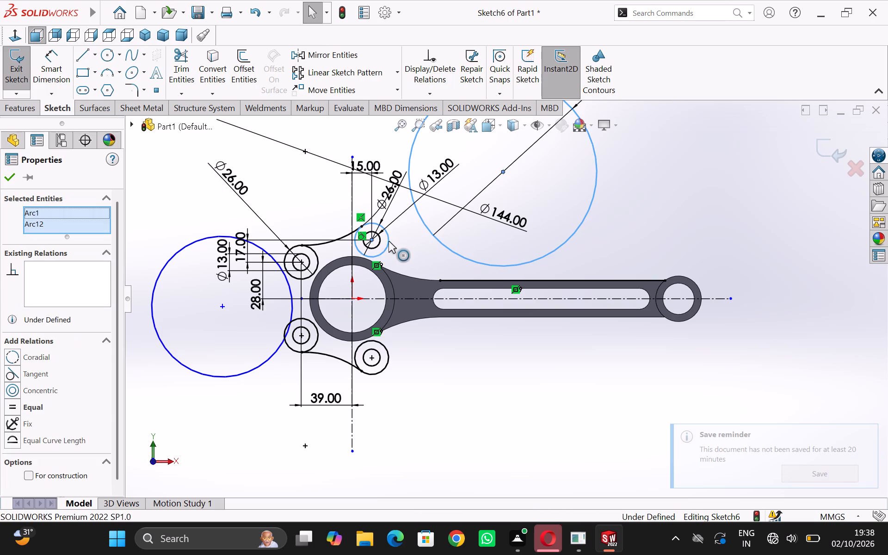
pyautogui.click(32, 374)
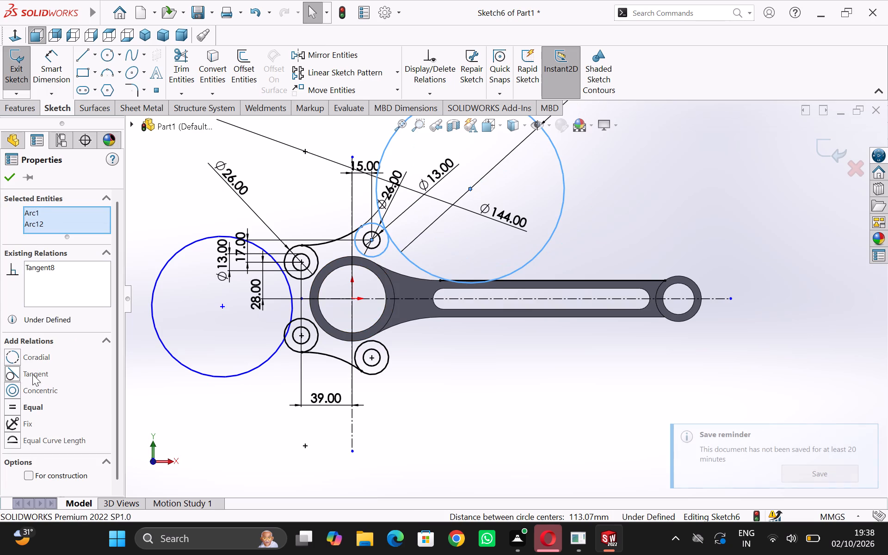
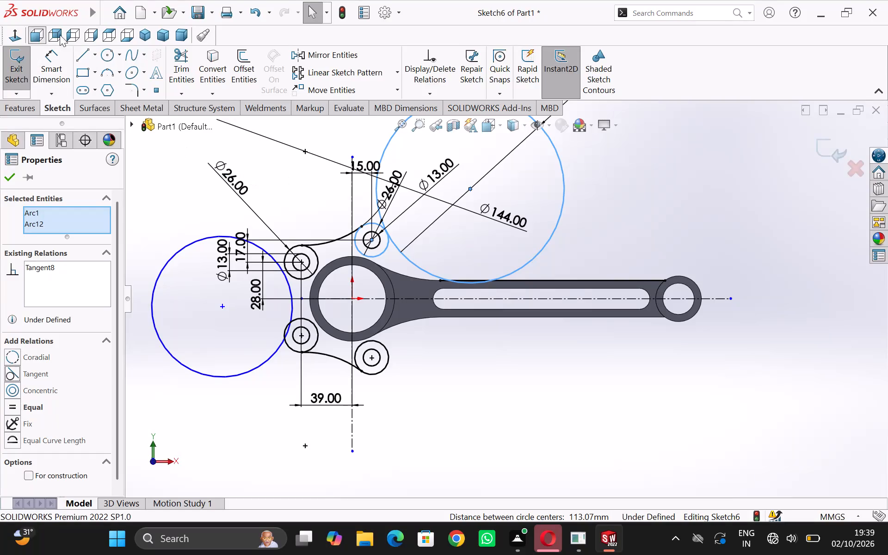
# Trim the 144 mm circle to the arc between the upper-right boss and the shank, and trim away the converted shank edge line.
pyautogui.click(190, 59)
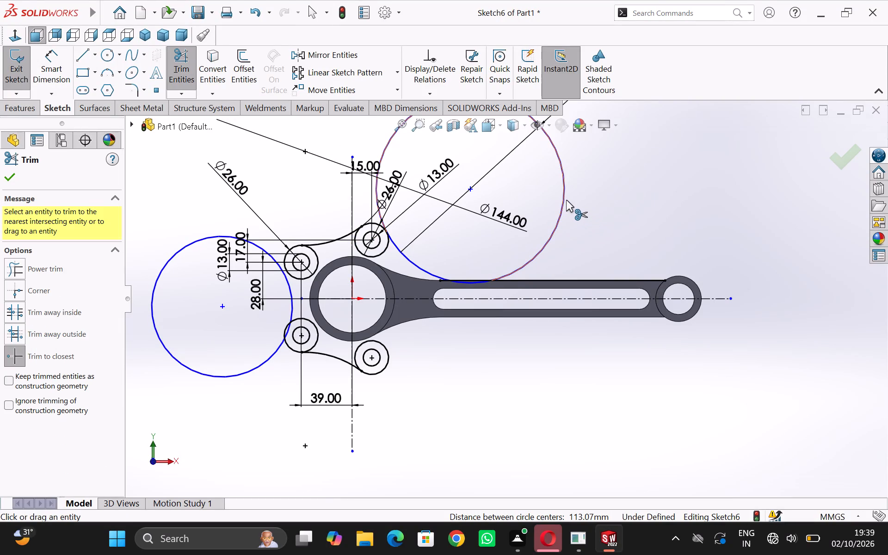
pyautogui.click(564, 200)
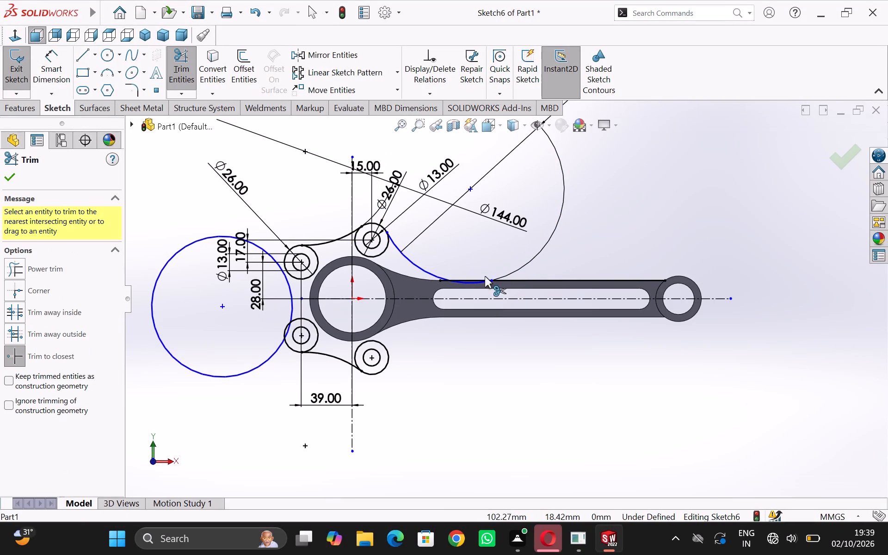
pyautogui.click(478, 279)
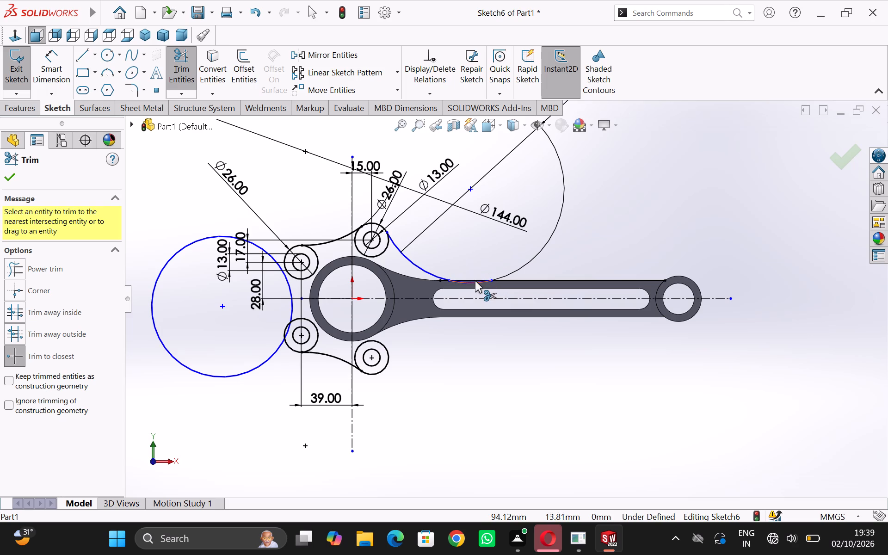
pyautogui.click(472, 283)
pyautogui.click(445, 280)
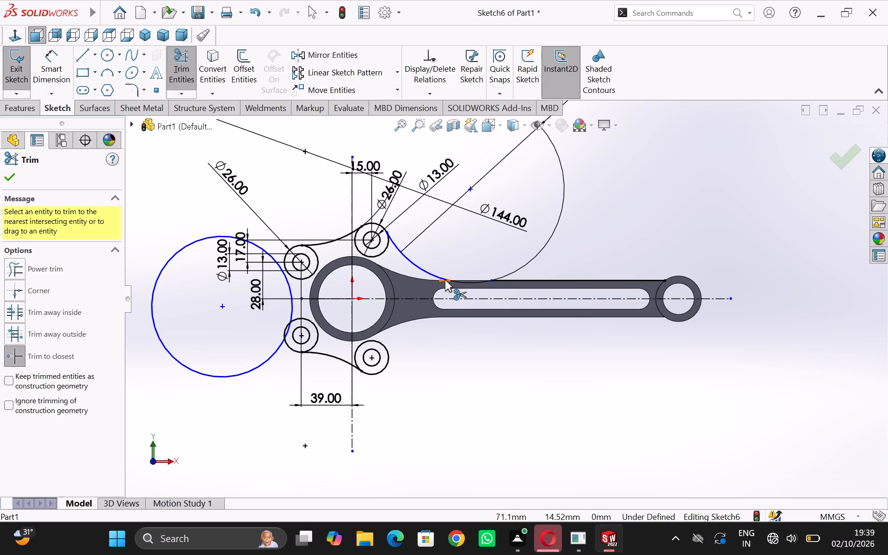
pyautogui.click(502, 280)
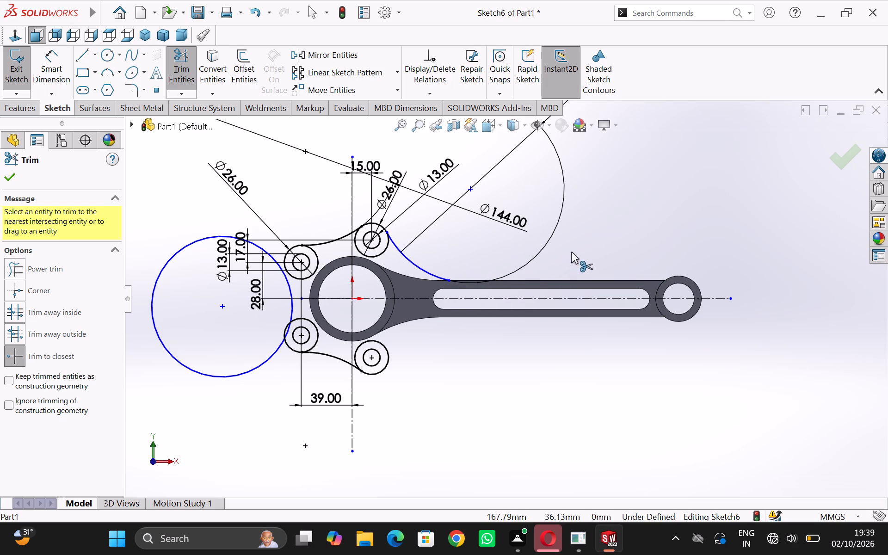
pyautogui.click(7, 177)
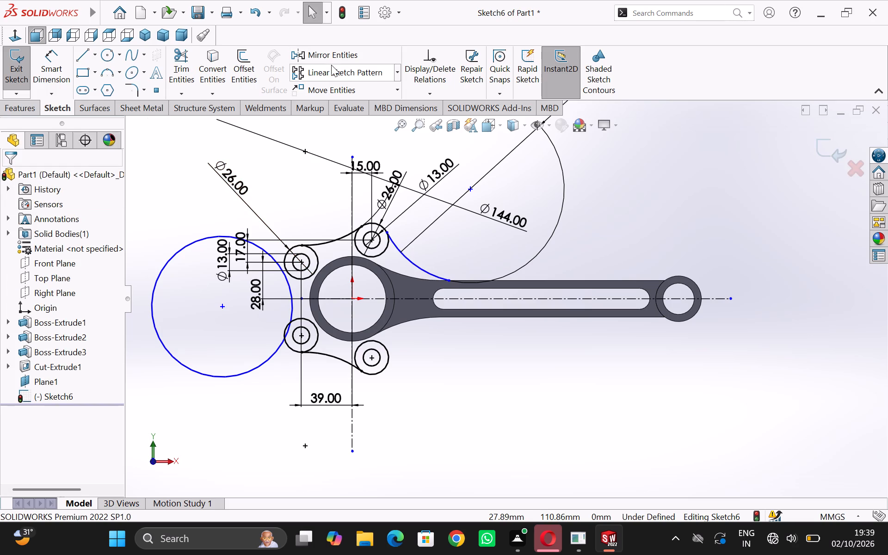
# Mirror the trimmed 144 mm arc about the horizontal centreline, keeping the original.
pyautogui.click(339, 54)
pyautogui.click(416, 267)
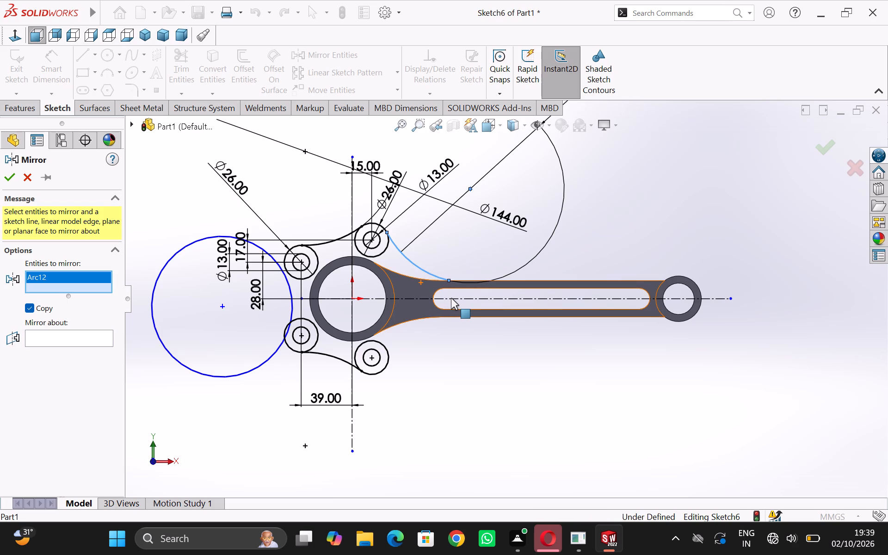
pyautogui.click(50, 338)
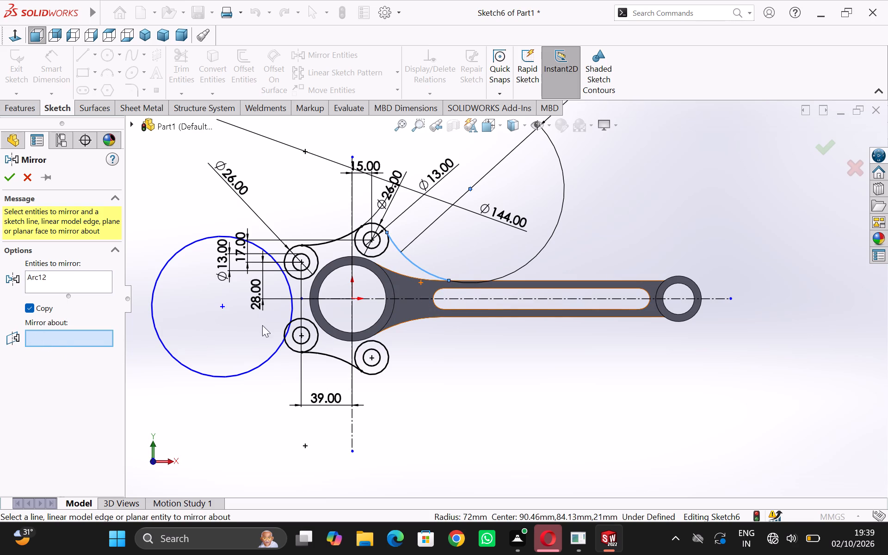
pyautogui.click(490, 296)
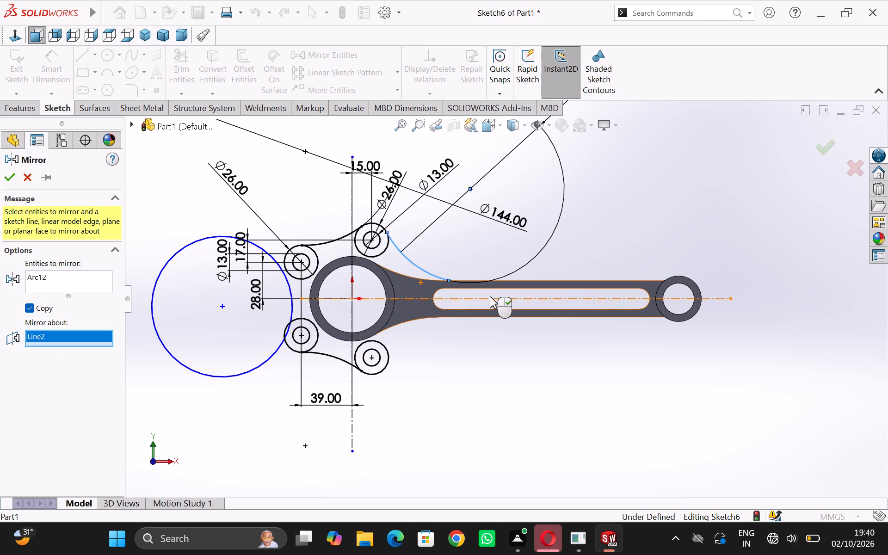
pyautogui.click(8, 178)
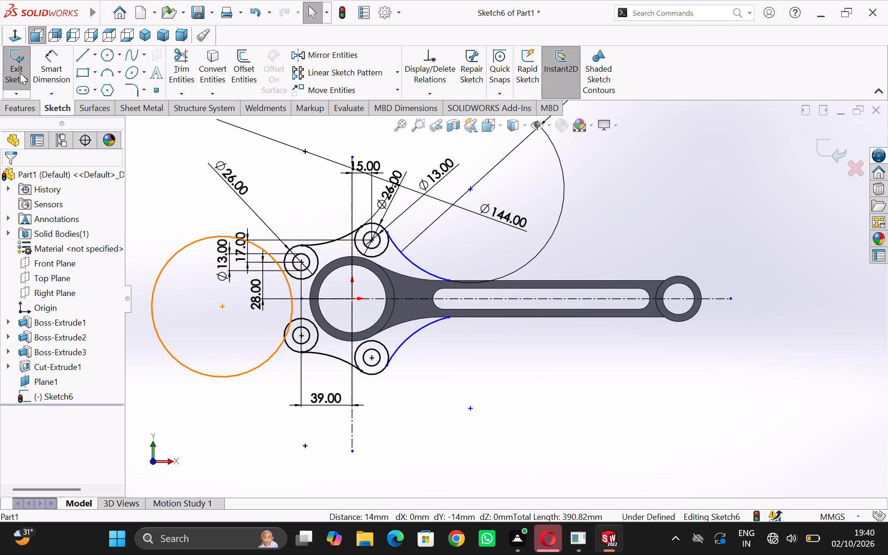
# Dimension the diameter of the large circle on the far side of the ring from the shank as 144 mm.
pyautogui.click(51, 67)
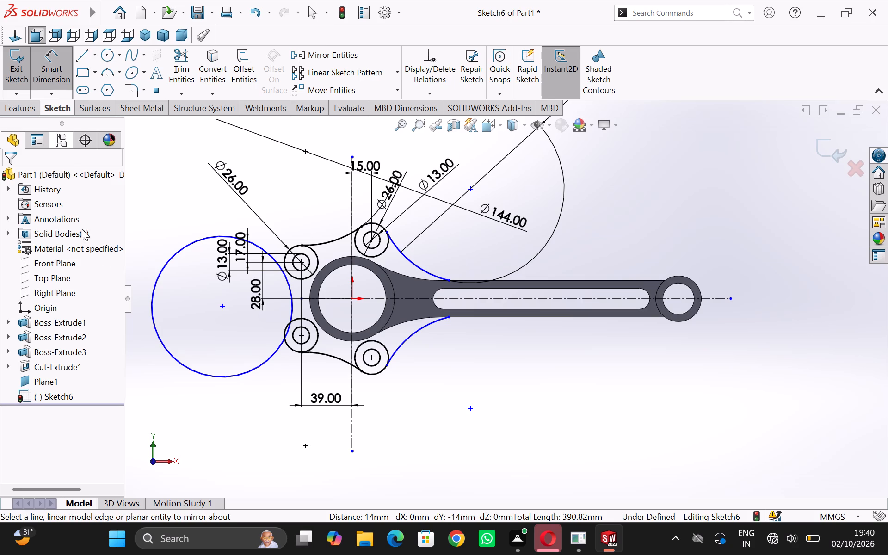
pyautogui.click(174, 254)
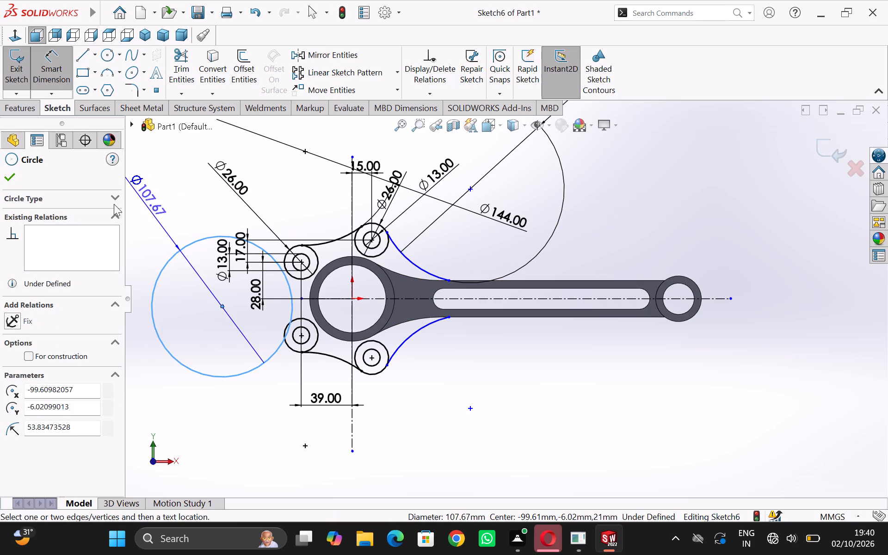
pyautogui.click(142, 194)
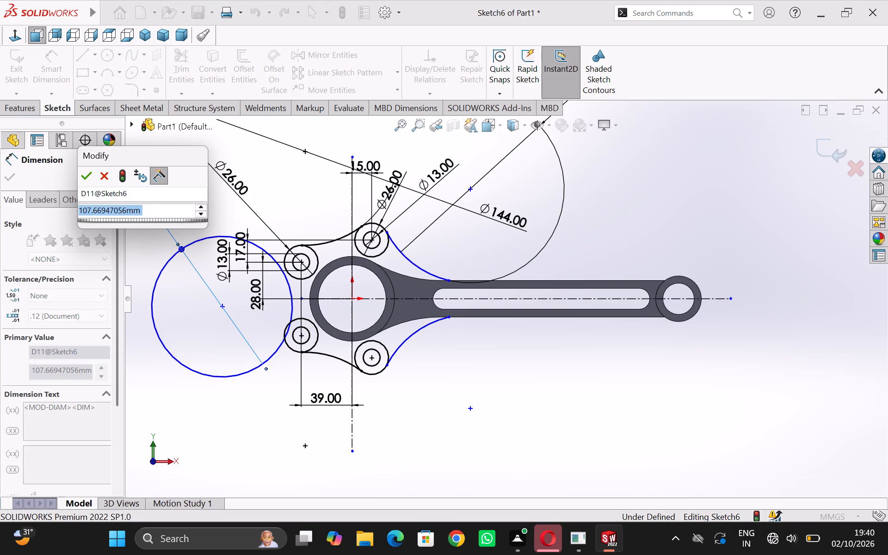
pyautogui.write('144')
pyautogui.press('Return')
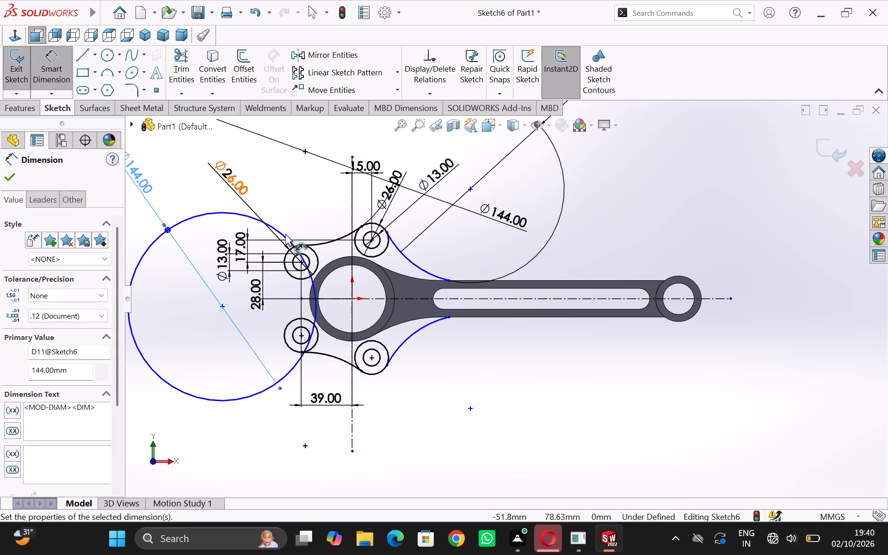
pyautogui.press('Escape')
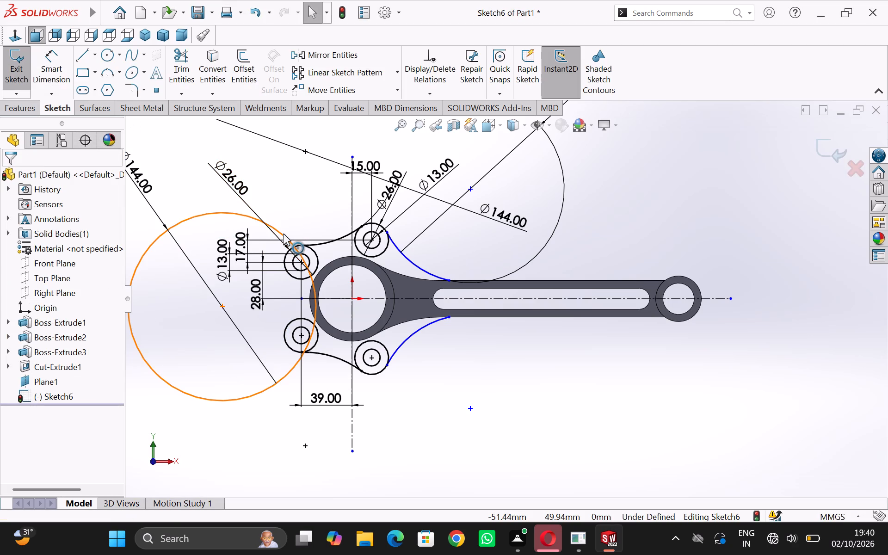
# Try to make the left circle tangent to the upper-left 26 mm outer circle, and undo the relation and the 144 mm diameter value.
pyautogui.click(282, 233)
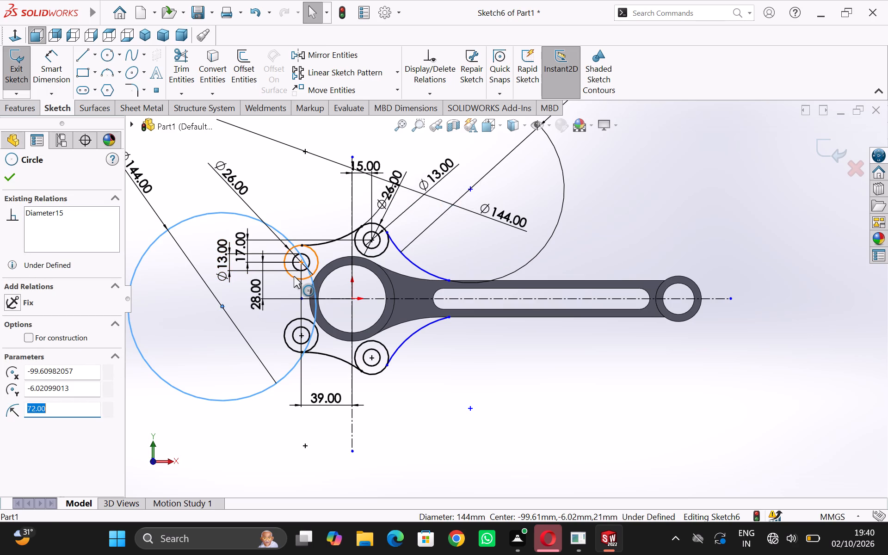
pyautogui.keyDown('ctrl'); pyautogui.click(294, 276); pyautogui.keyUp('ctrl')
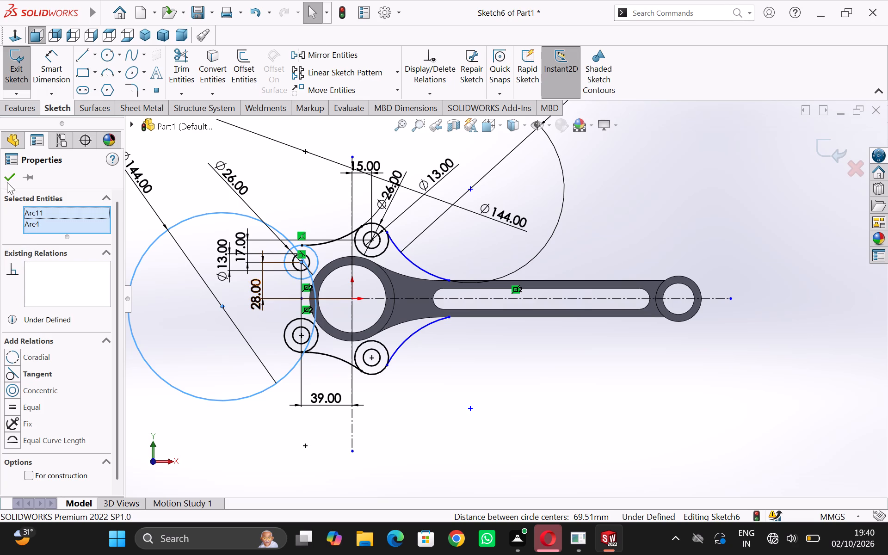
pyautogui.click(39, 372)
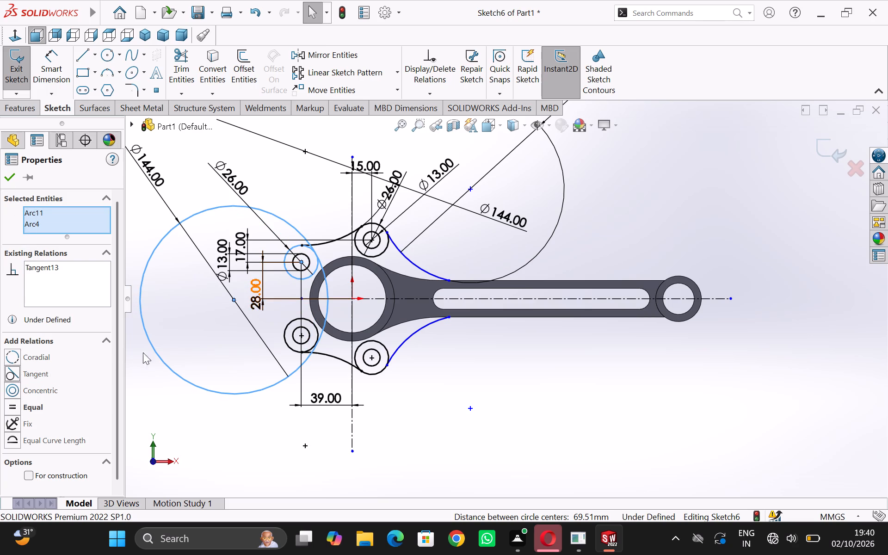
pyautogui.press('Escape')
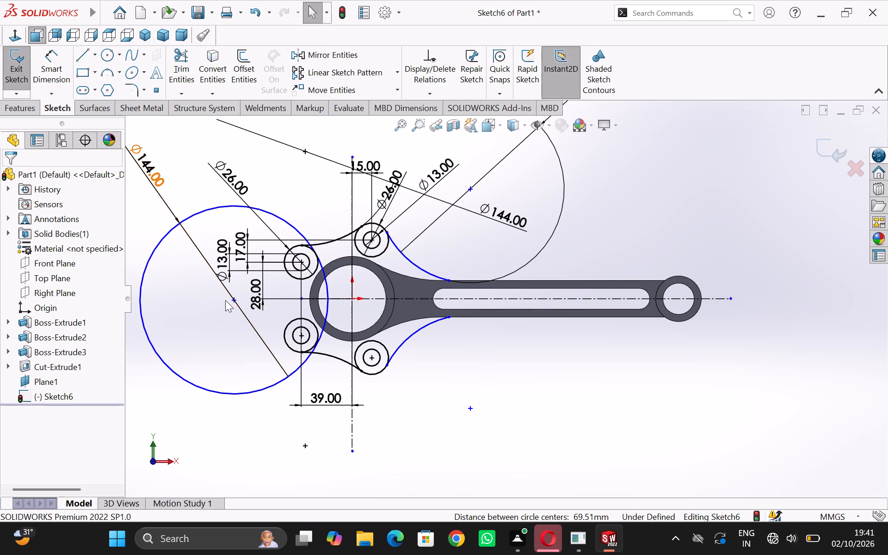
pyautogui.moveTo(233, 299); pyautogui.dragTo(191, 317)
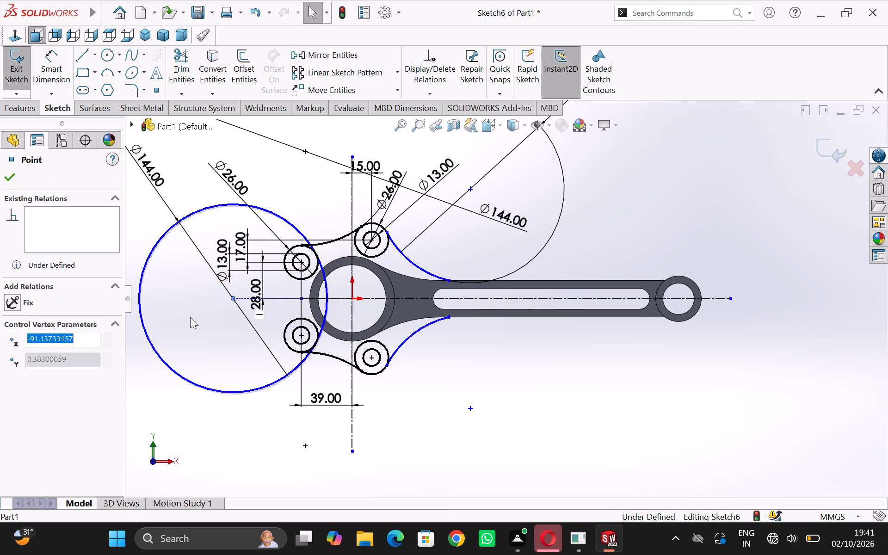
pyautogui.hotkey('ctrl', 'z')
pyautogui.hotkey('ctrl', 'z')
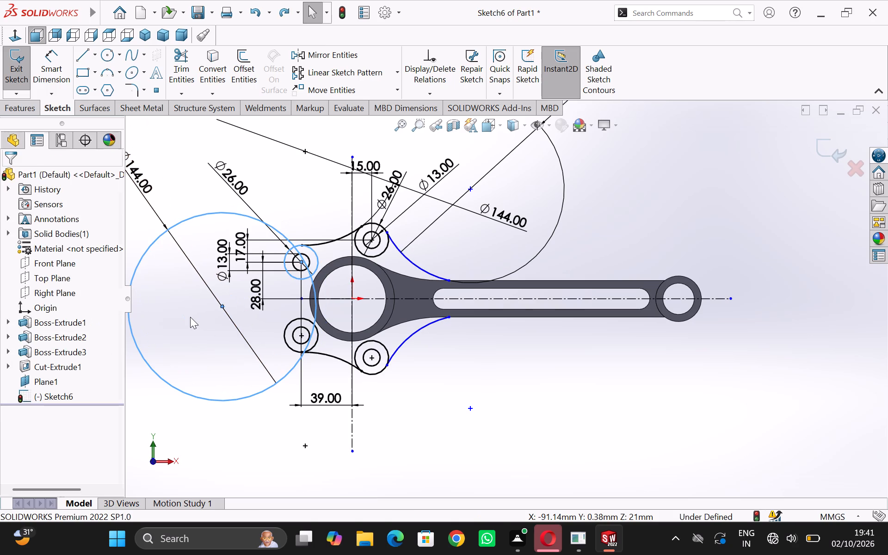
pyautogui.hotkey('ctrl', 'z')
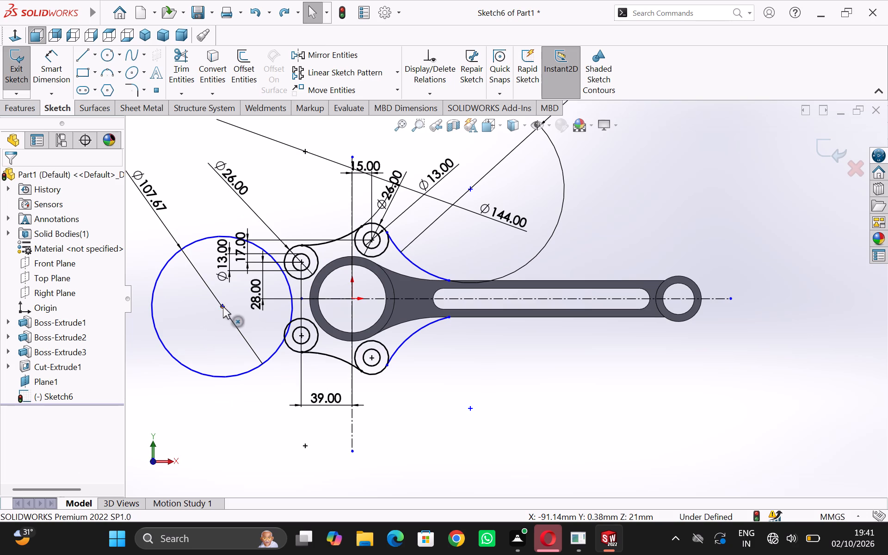
# Move the left circle away from the bosses, placing its centre at about X -118, Y 3 mm.
pyautogui.moveTo(221, 307); pyautogui.dragTo(203, 292)
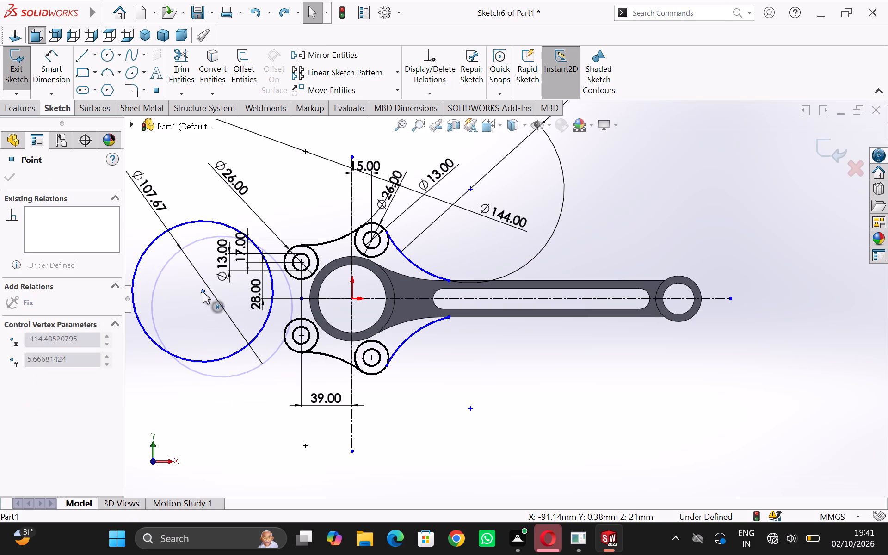
pyautogui.moveTo(203, 292); pyautogui.dragTo(197, 295)
pyautogui.click(12, 179)
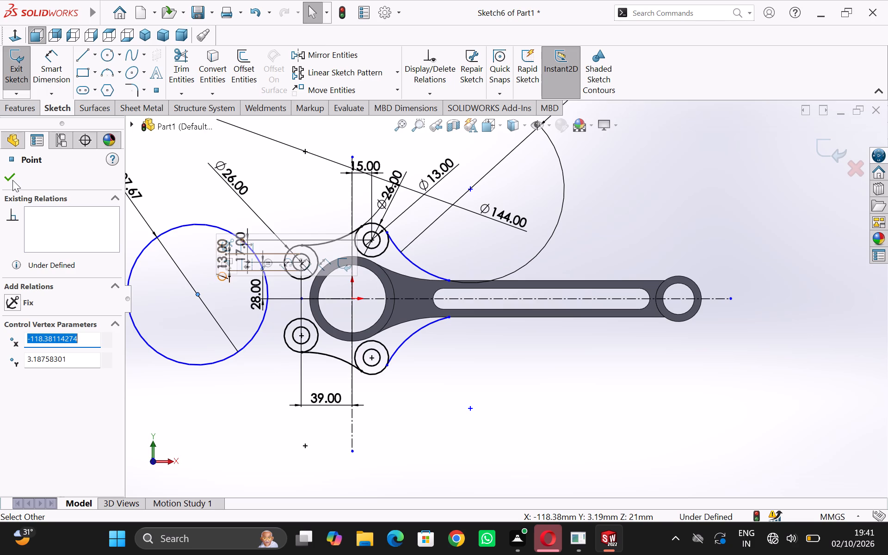
pyautogui.click(9, 177)
pyautogui.click(166, 176)
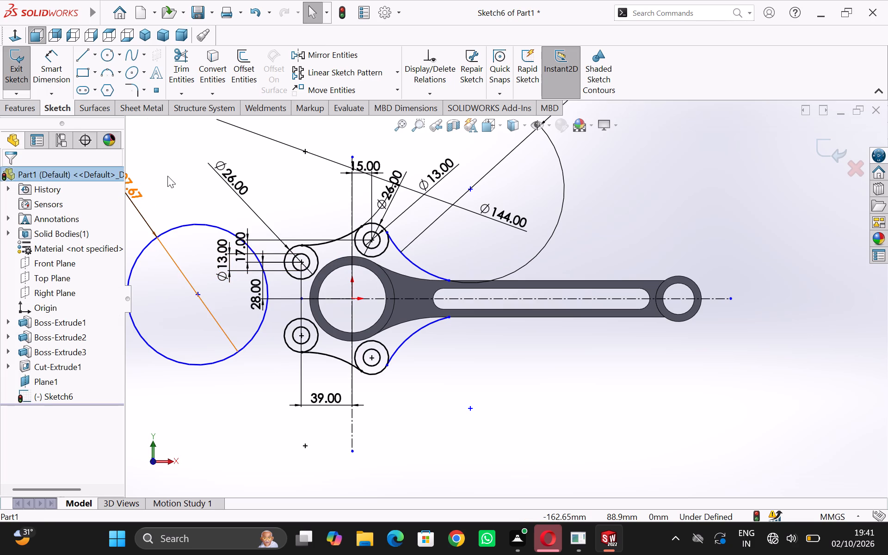
# Make the left circle tangent to the upper-left and the lower-left 26 mm outer circles.
pyautogui.click(222, 228)
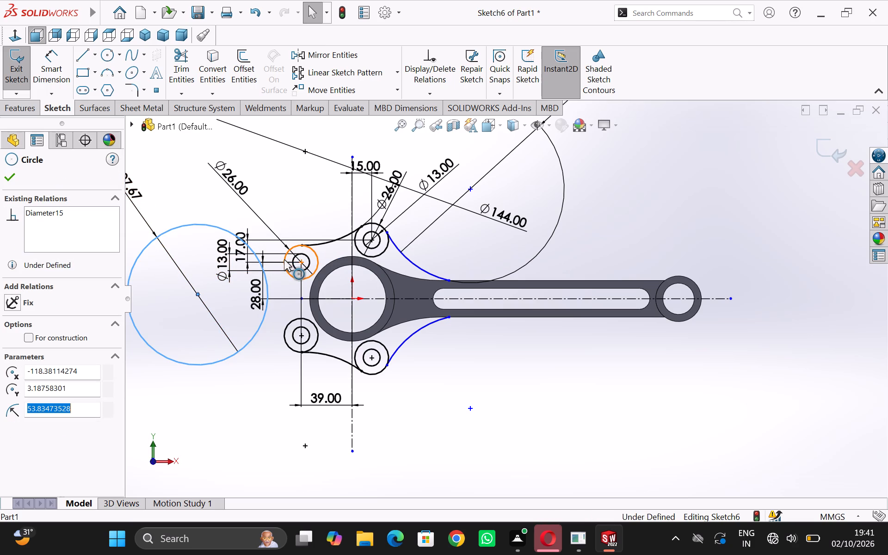
pyautogui.keyDown('ctrl'); pyautogui.click(284, 259); pyautogui.keyUp('ctrl')
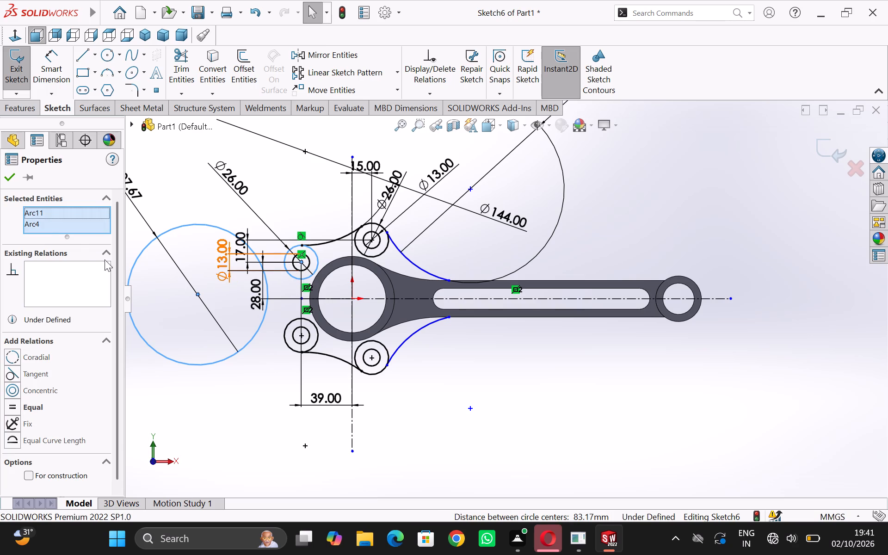
pyautogui.click(40, 371)
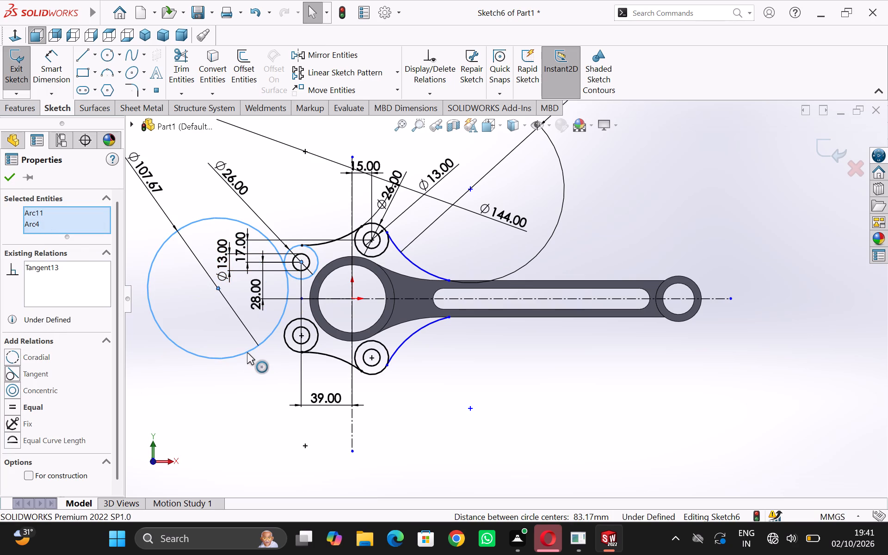
pyautogui.click(13, 177)
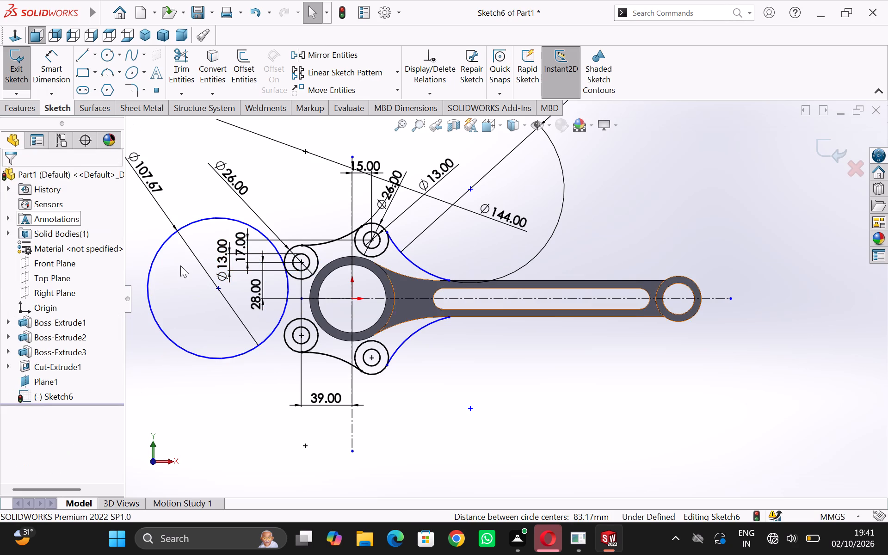
pyautogui.click(247, 351)
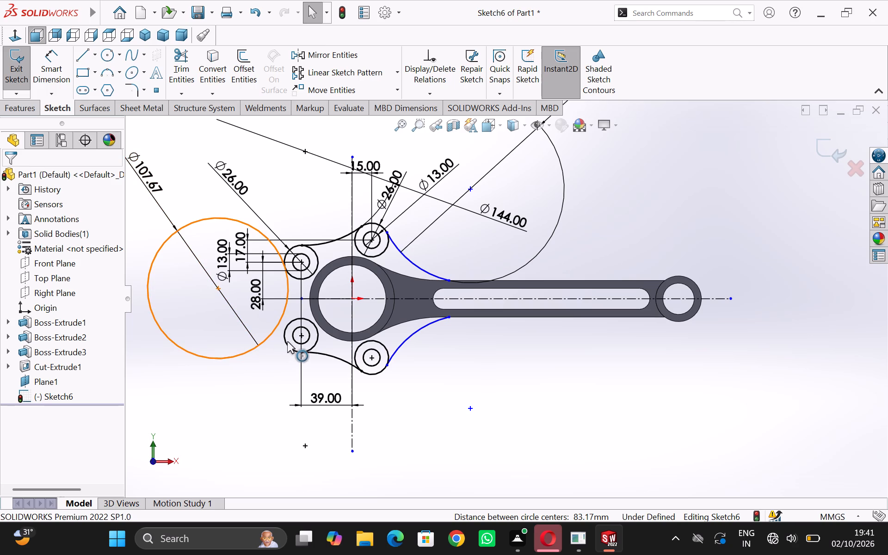
pyautogui.keyDown('ctrl'); pyautogui.click(285, 338); pyautogui.keyUp('ctrl')
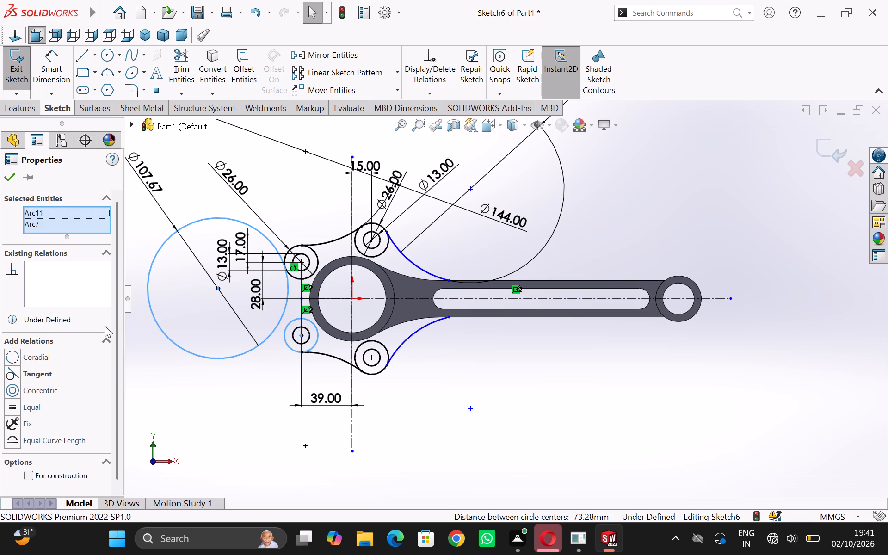
pyautogui.click(28, 371)
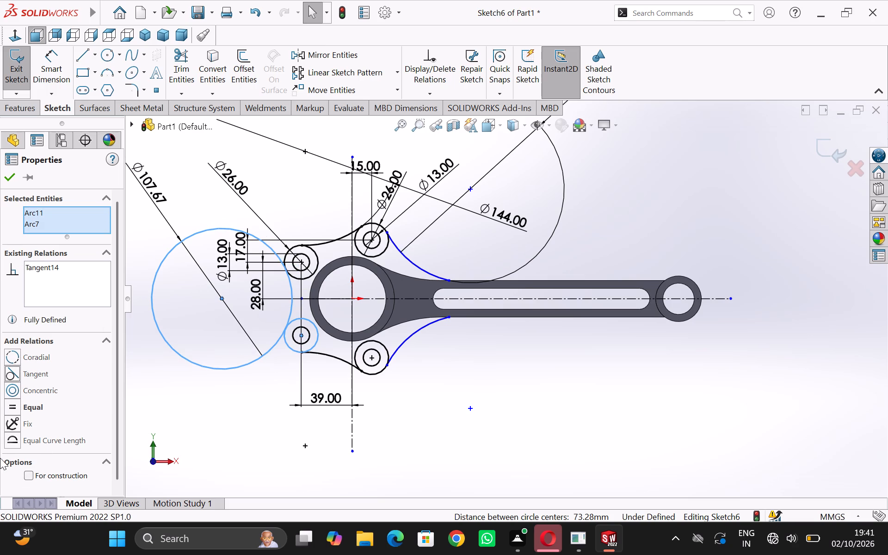
pyautogui.click(12, 181)
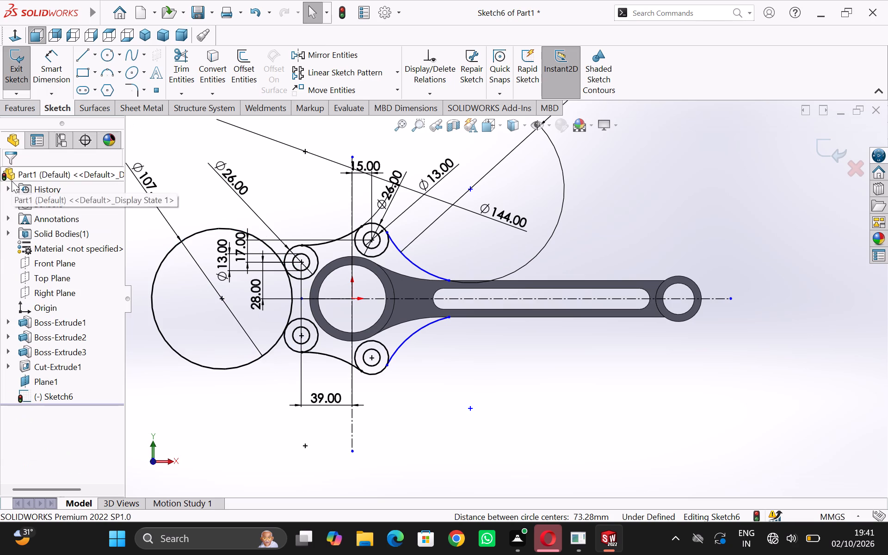
# Trim the outer portion of the left circle, leaving the arc between the two left boss circles.
pyautogui.click(183, 57)
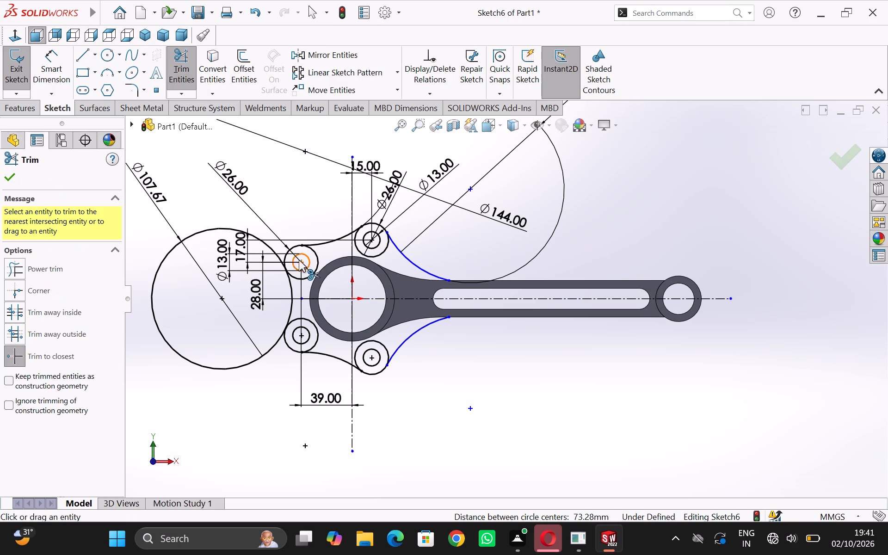
pyautogui.click(238, 231)
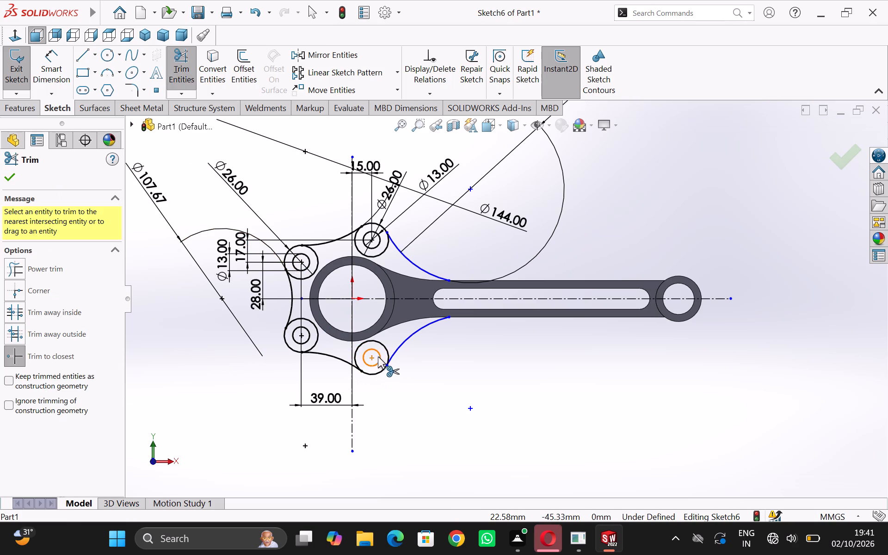
# Trim the inward-facing arcs of the four 26 mm boss circles, leaving only their outer arcs in the outline.
pyautogui.click(373, 336)
pyautogui.click(375, 341)
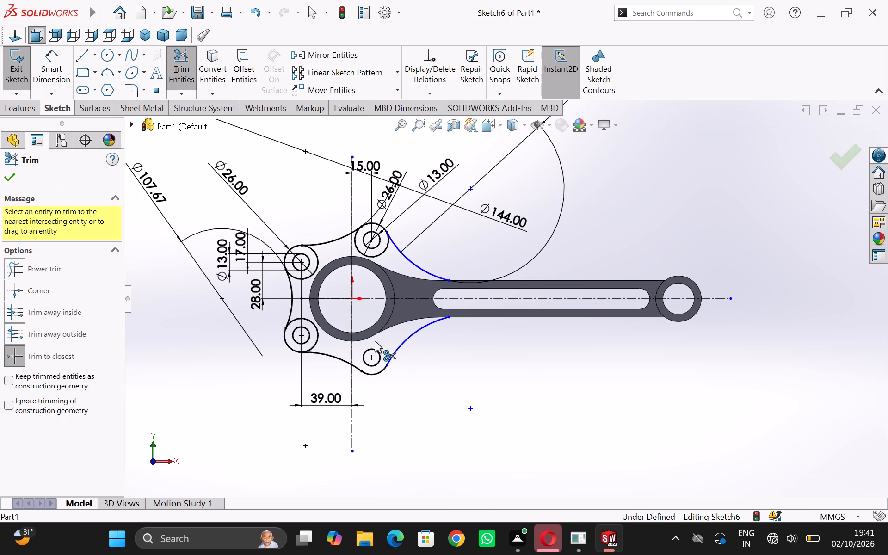
pyautogui.click(311, 322)
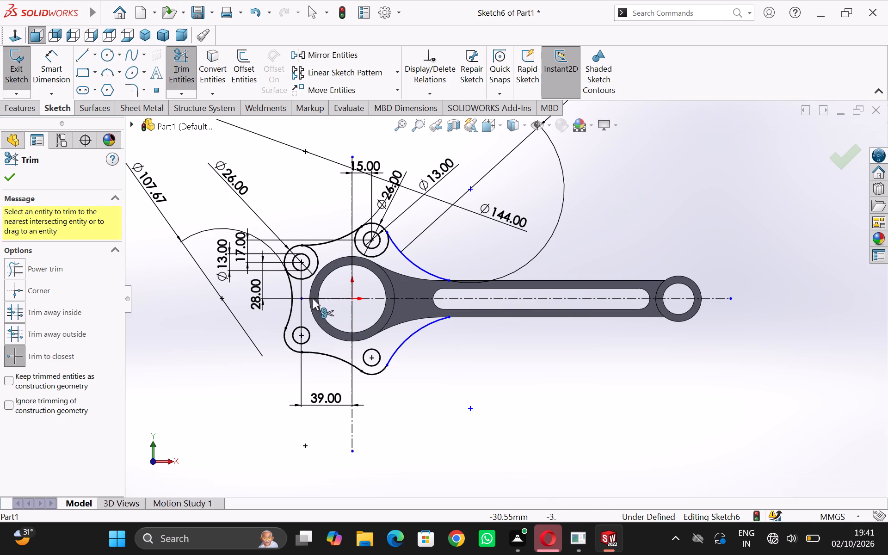
pyautogui.click(317, 262)
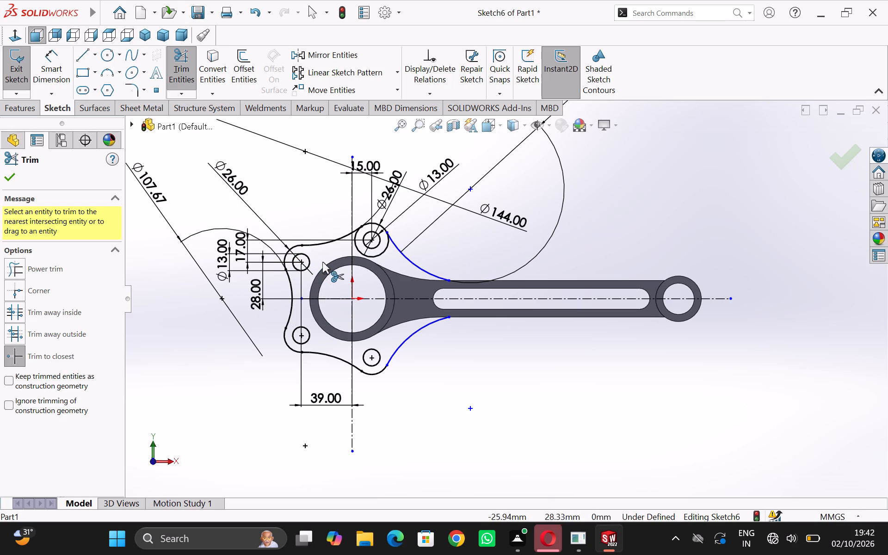
pyautogui.click(376, 256)
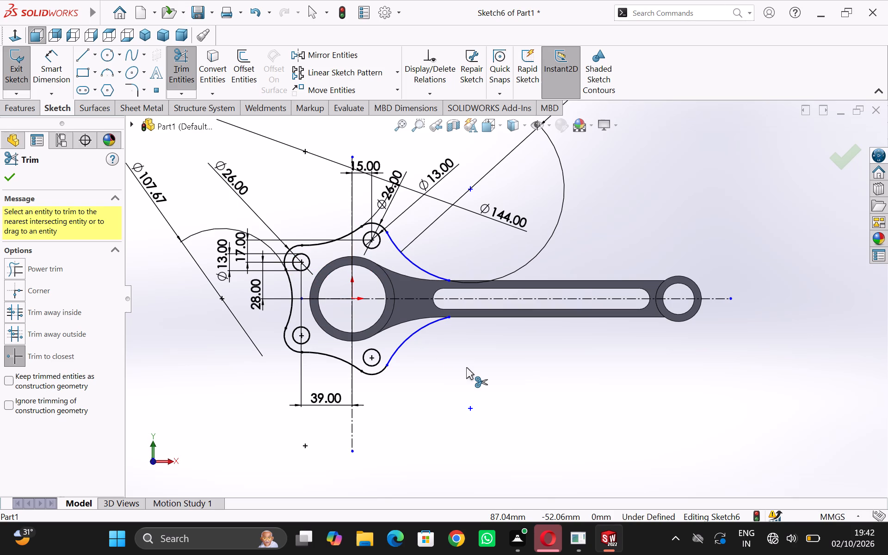
# Examine from oblique and edge-on views how the outline sketch plane sits relative to the big-end cylinder and shank.
pyautogui.moveTo(467, 368); pyautogui.dragTo(412, 440, button='middle')
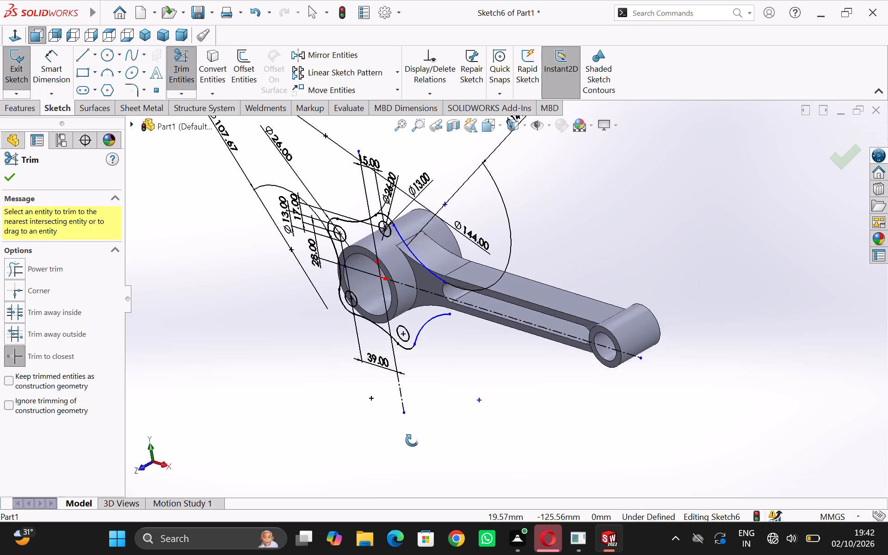
pyautogui.moveTo(412, 440); pyautogui.dragTo(422, 445, button='middle')
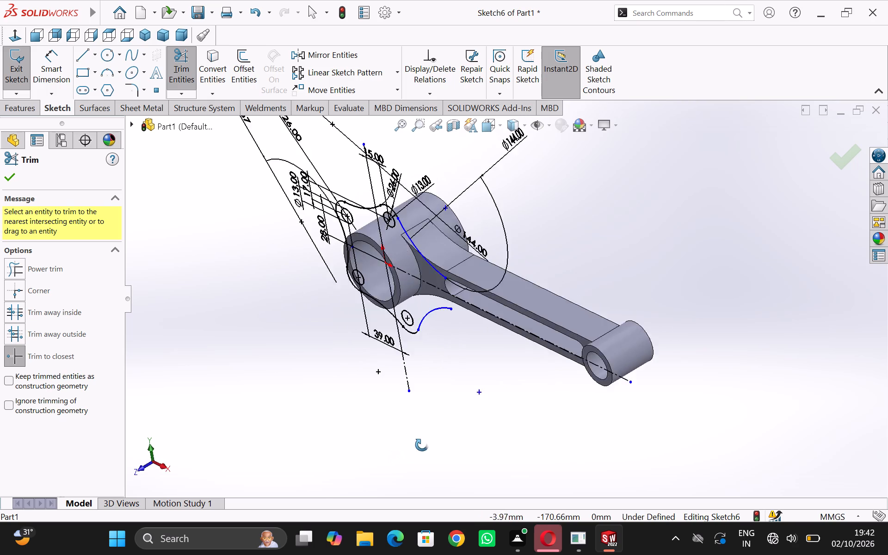
pyautogui.moveTo(422, 445); pyautogui.dragTo(402, 446, button='middle')
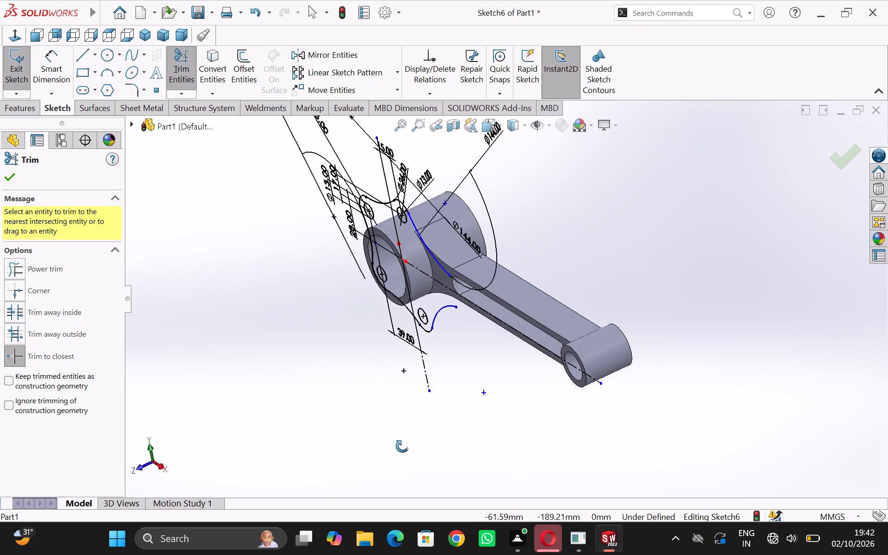
pyautogui.moveTo(402, 446); pyautogui.dragTo(388, 458, button='middle')
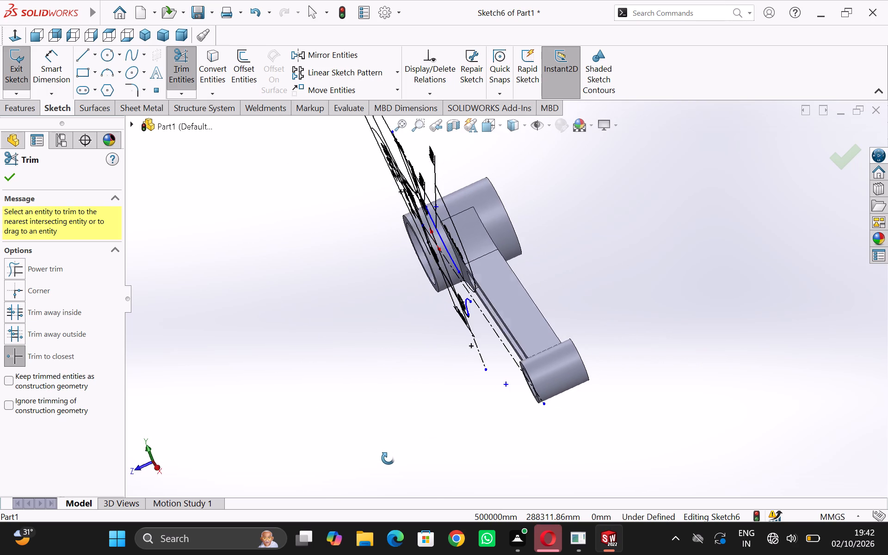
pyautogui.moveTo(388, 458); pyautogui.dragTo(396, 459, button='middle')
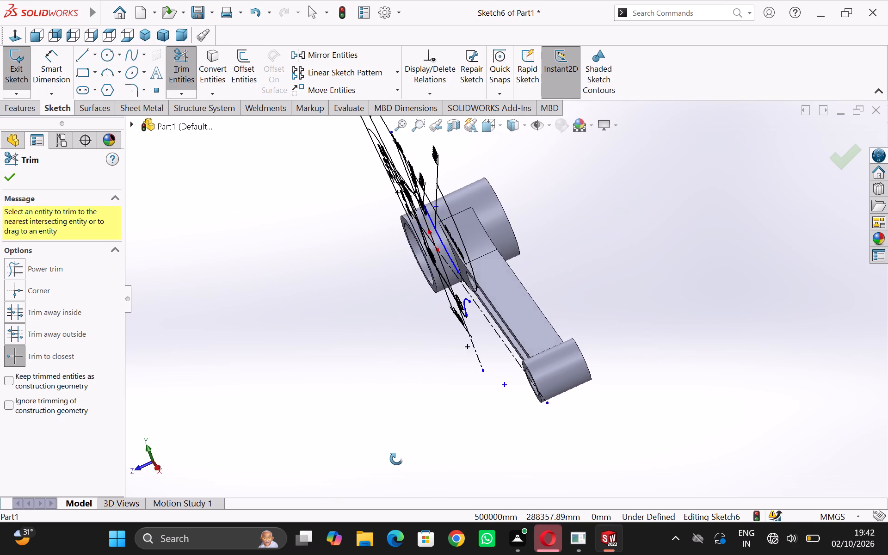
pyautogui.moveTo(396, 459); pyautogui.dragTo(395, 451, button='middle')
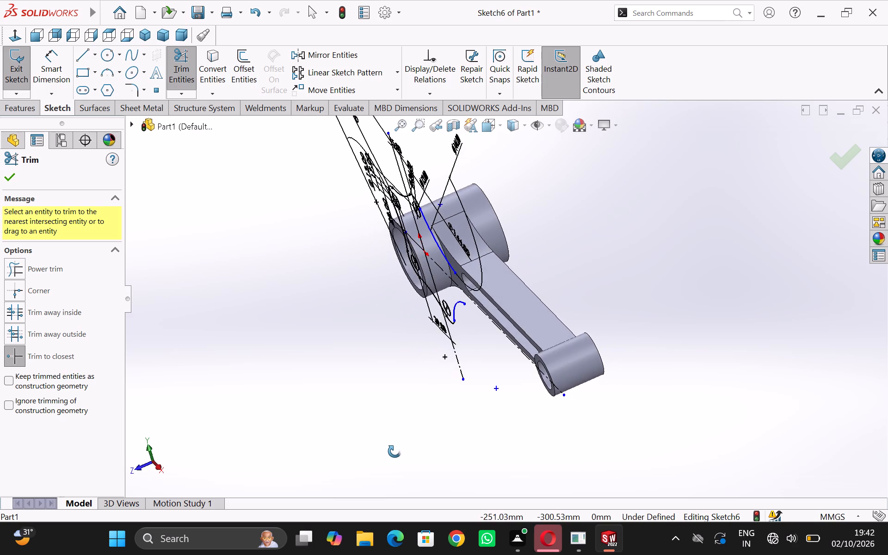
pyautogui.moveTo(395, 451); pyautogui.dragTo(388, 487, button='middle')
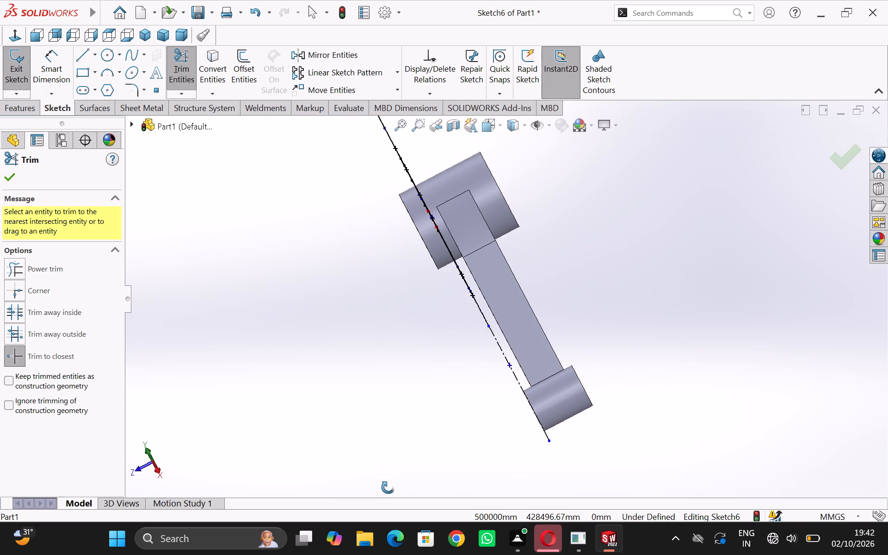
pyautogui.moveTo(388, 487); pyautogui.dragTo(394, 470, button='middle')
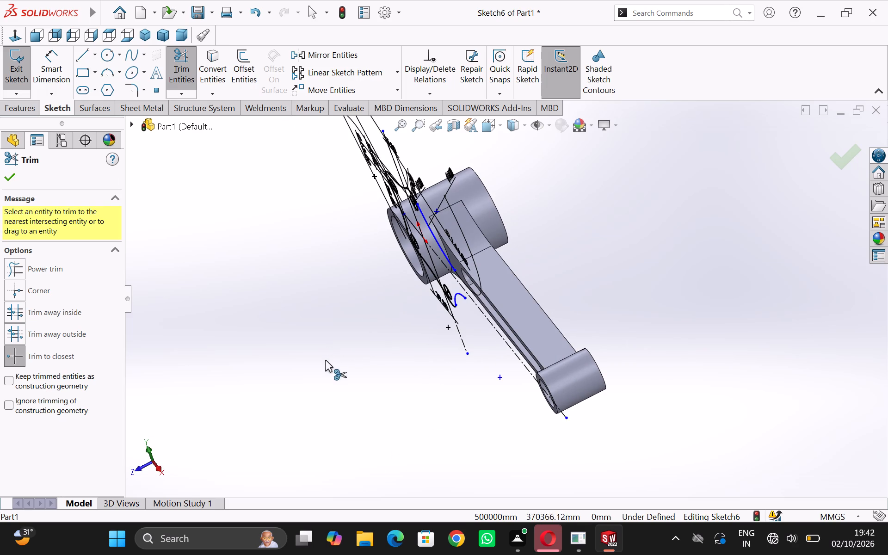
pyautogui.moveTo(344, 239); pyautogui.dragTo(350, 318, button='middle')
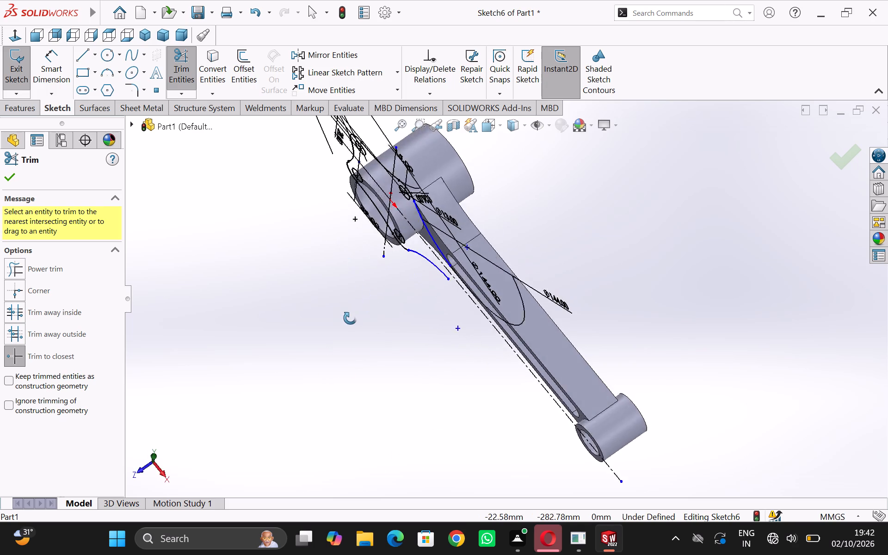
pyautogui.moveTo(350, 318); pyautogui.dragTo(362, 267, button='middle')
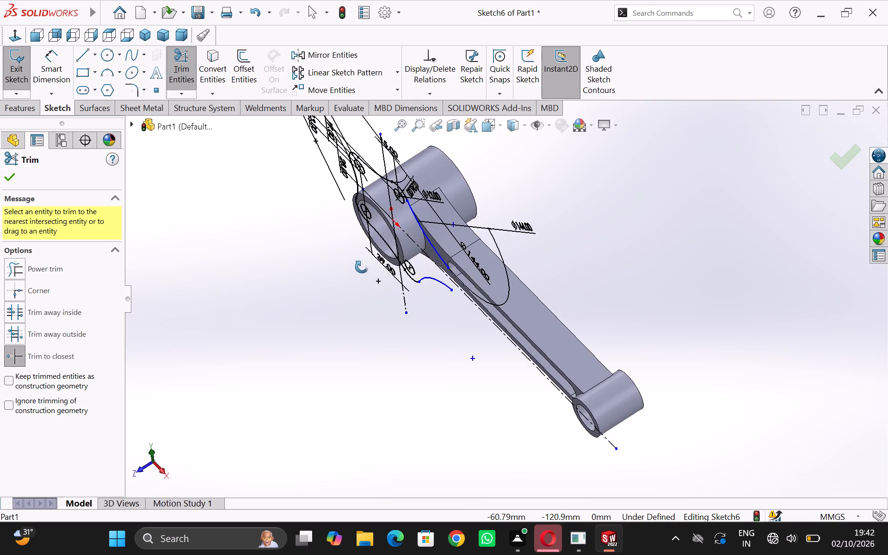
pyautogui.moveTo(362, 267); pyautogui.dragTo(350, 271, button='middle')
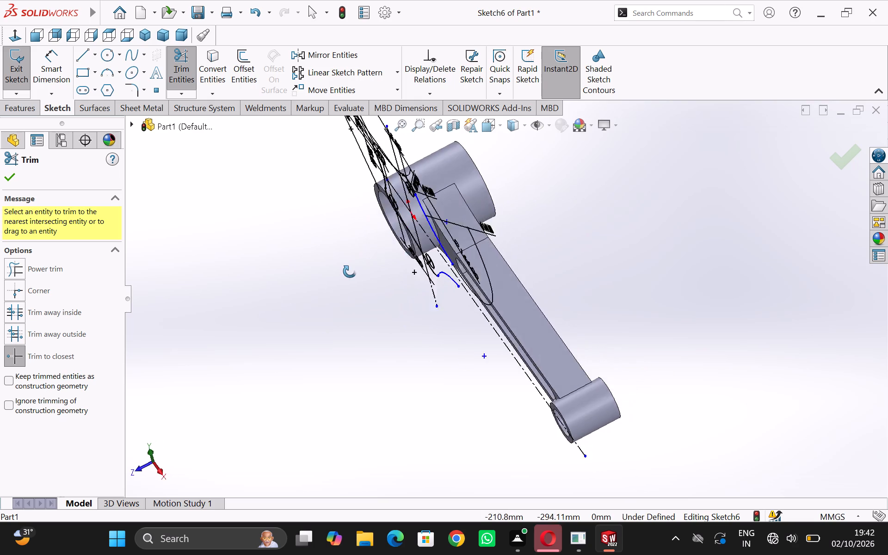
pyautogui.moveTo(350, 271); pyautogui.dragTo(376, 254, button='middle')
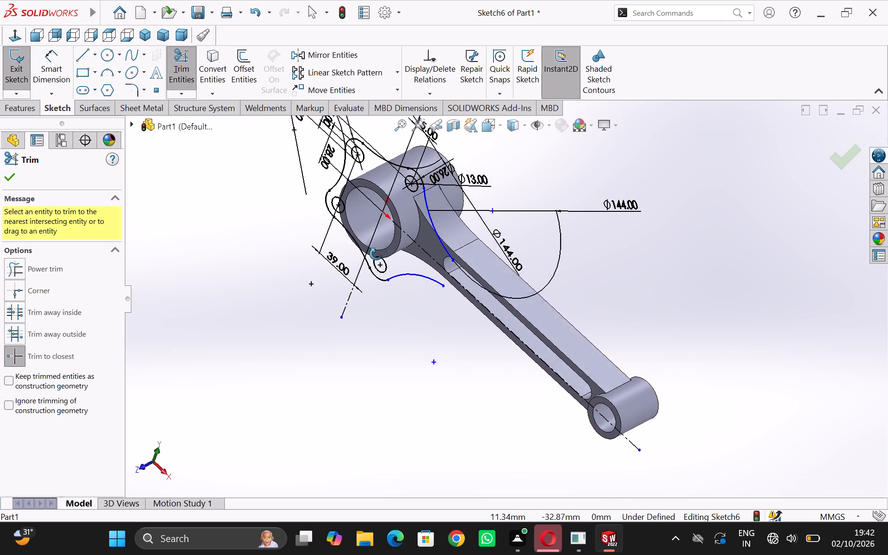
pyautogui.moveTo(376, 254); pyautogui.dragTo(350, 270, button='middle')
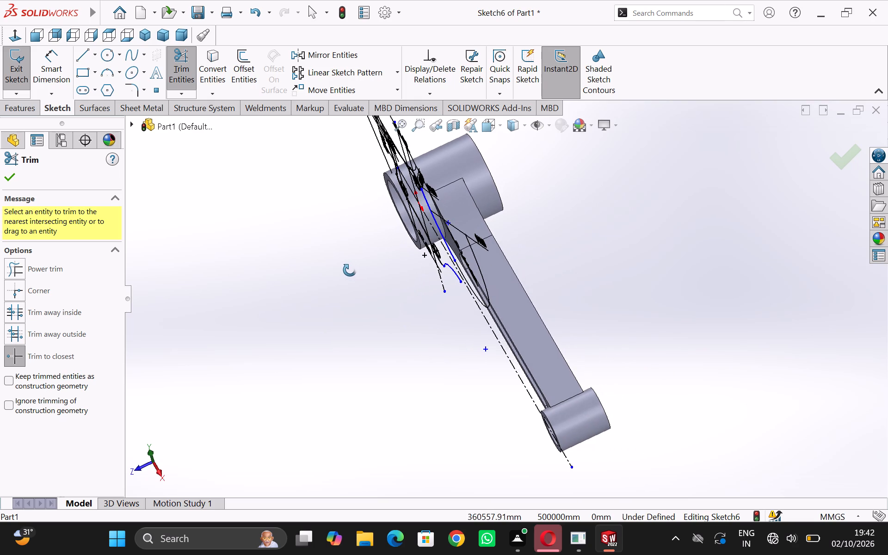
pyautogui.moveTo(350, 270); pyautogui.dragTo(345, 288, button='middle')
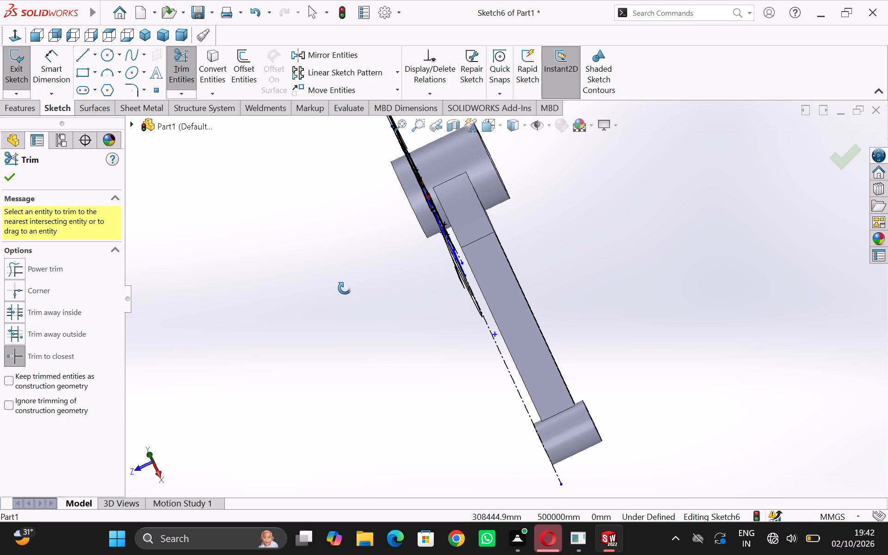
pyautogui.moveTo(345, 288); pyautogui.dragTo(341, 264, button='middle')
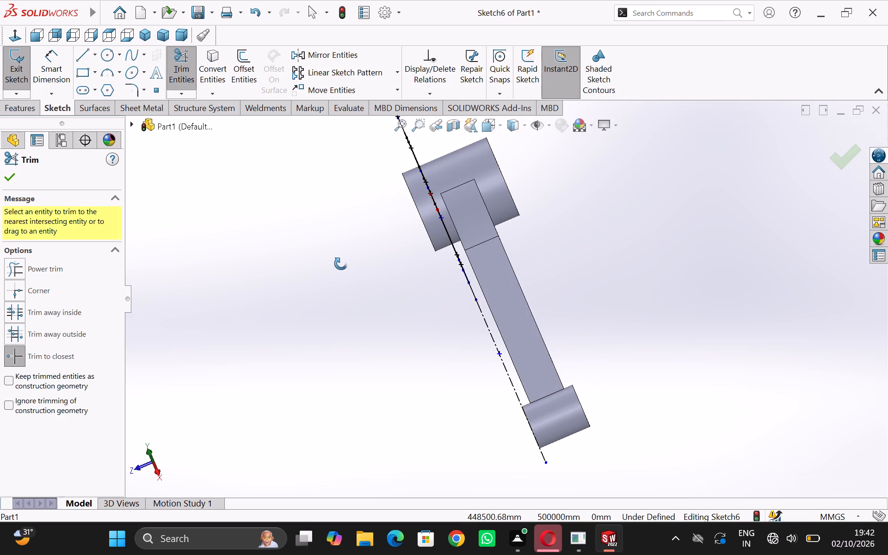
pyautogui.moveTo(341, 264); pyautogui.dragTo(343, 266, button='middle')
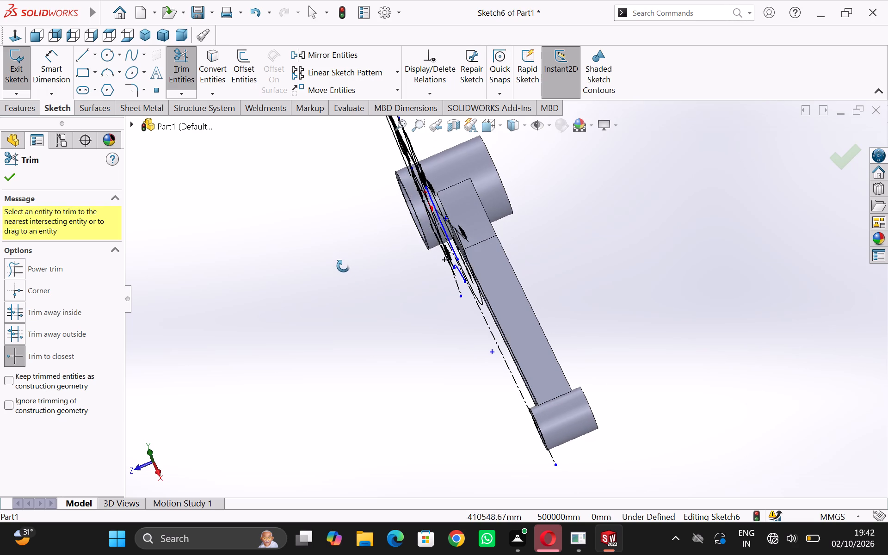
pyautogui.moveTo(343, 266); pyautogui.dragTo(342, 265, button='middle')
pyautogui.scroll(-1, 357, 239)
pyautogui.scroll(2, 358, 237)
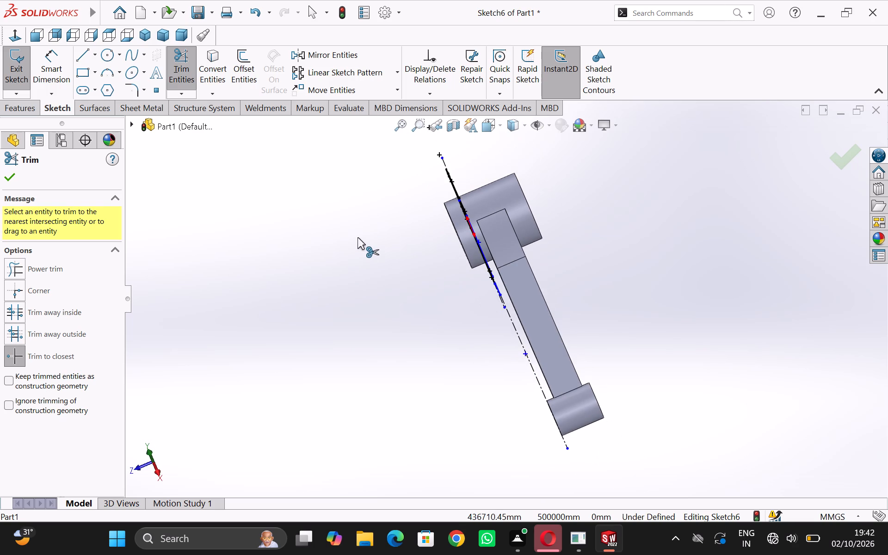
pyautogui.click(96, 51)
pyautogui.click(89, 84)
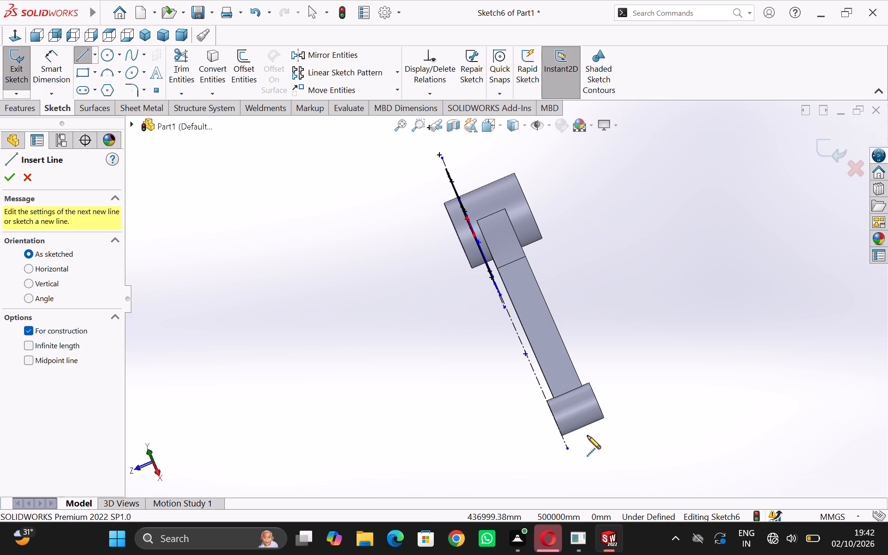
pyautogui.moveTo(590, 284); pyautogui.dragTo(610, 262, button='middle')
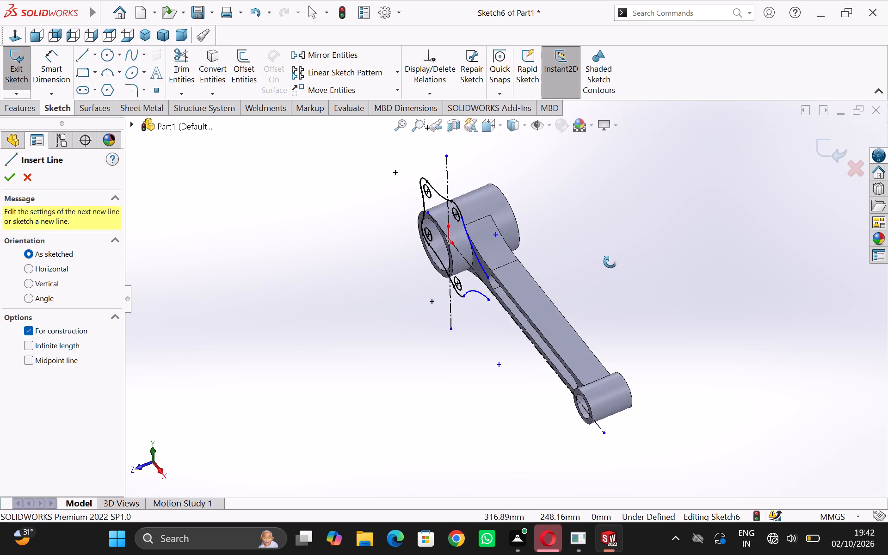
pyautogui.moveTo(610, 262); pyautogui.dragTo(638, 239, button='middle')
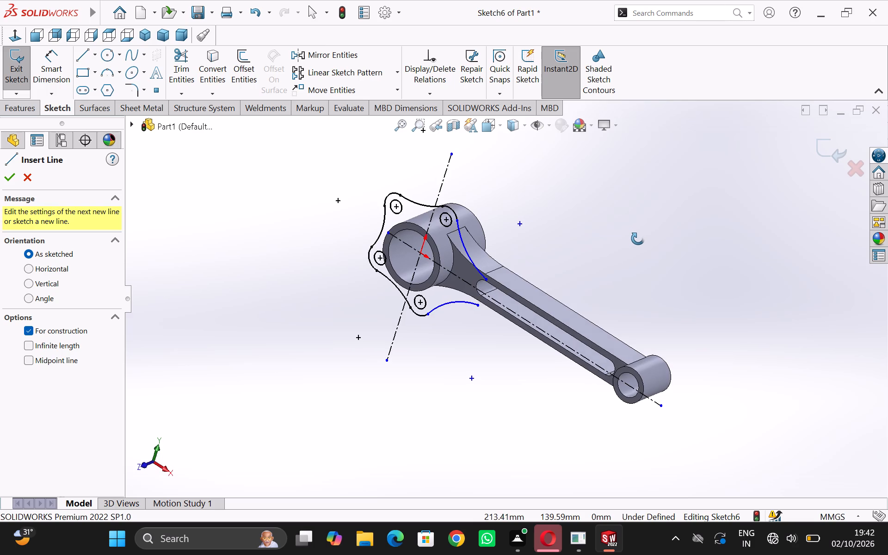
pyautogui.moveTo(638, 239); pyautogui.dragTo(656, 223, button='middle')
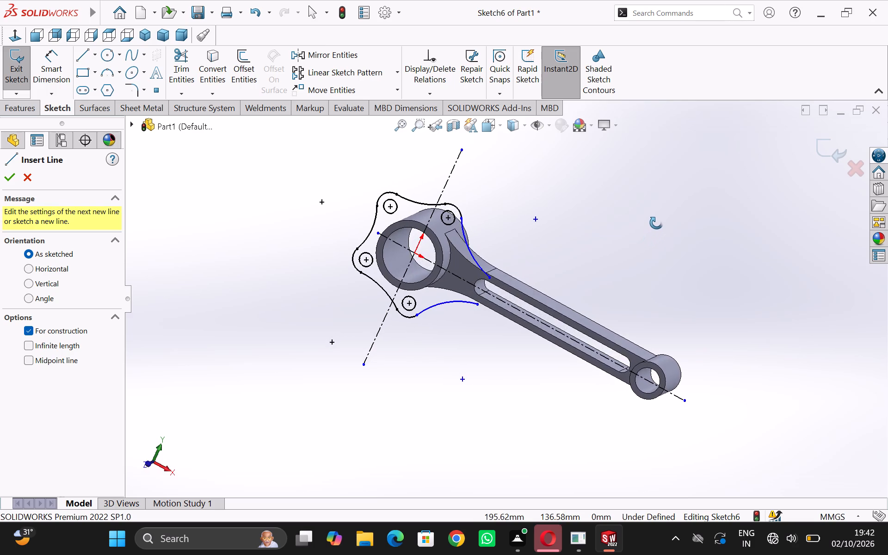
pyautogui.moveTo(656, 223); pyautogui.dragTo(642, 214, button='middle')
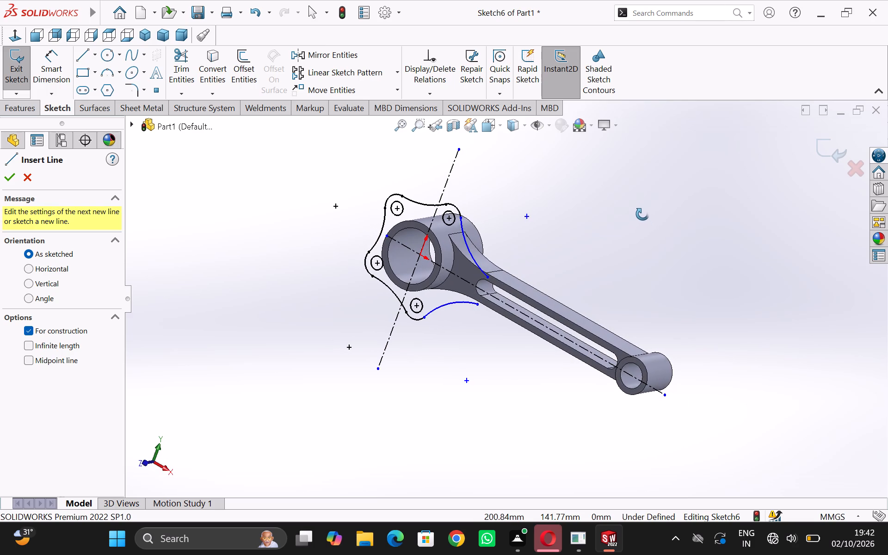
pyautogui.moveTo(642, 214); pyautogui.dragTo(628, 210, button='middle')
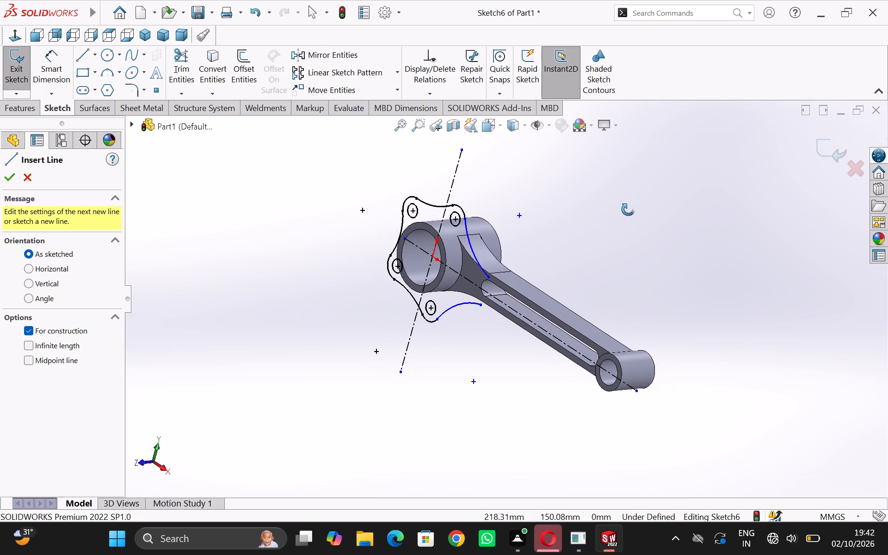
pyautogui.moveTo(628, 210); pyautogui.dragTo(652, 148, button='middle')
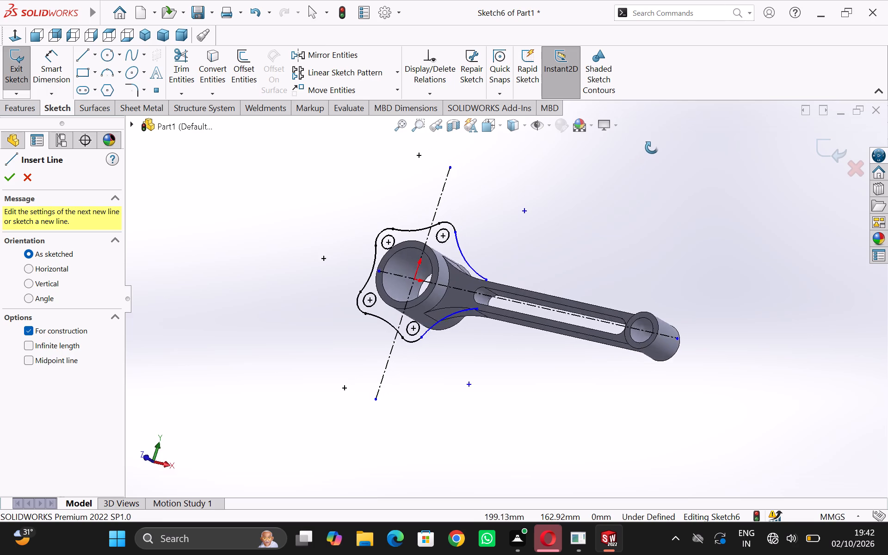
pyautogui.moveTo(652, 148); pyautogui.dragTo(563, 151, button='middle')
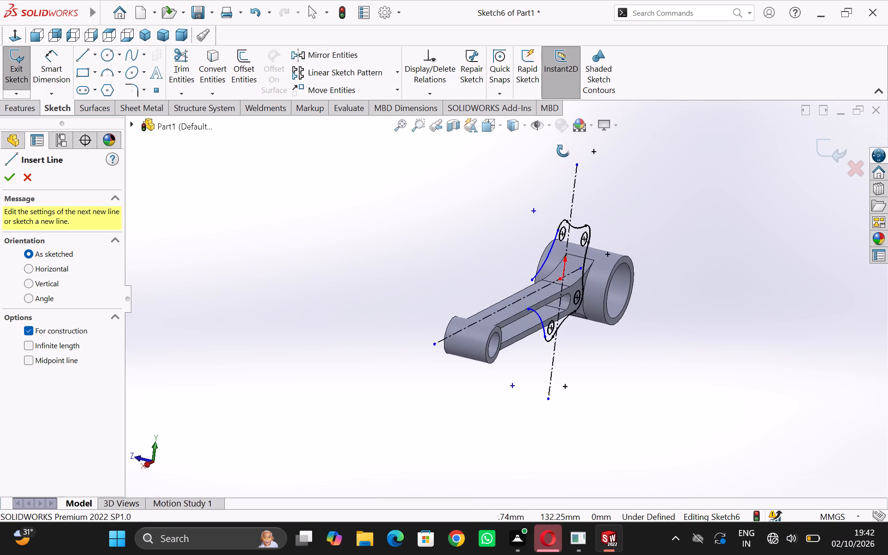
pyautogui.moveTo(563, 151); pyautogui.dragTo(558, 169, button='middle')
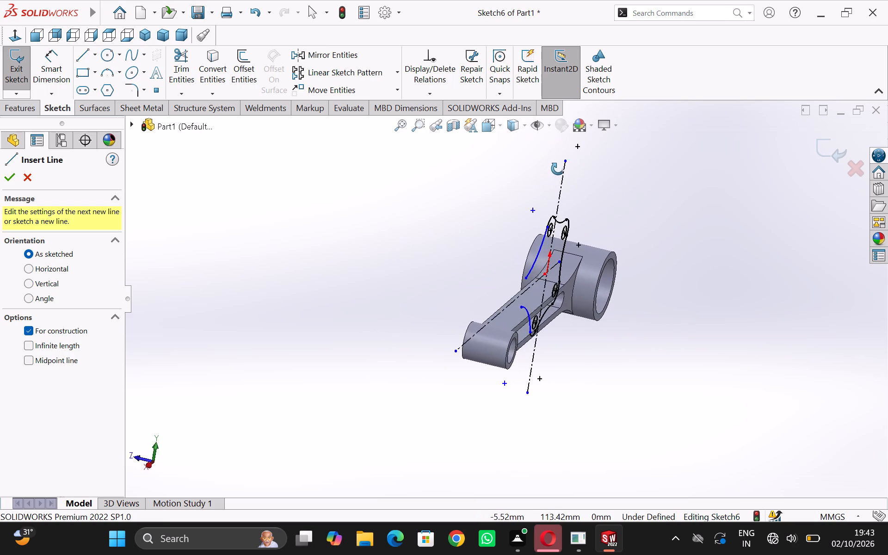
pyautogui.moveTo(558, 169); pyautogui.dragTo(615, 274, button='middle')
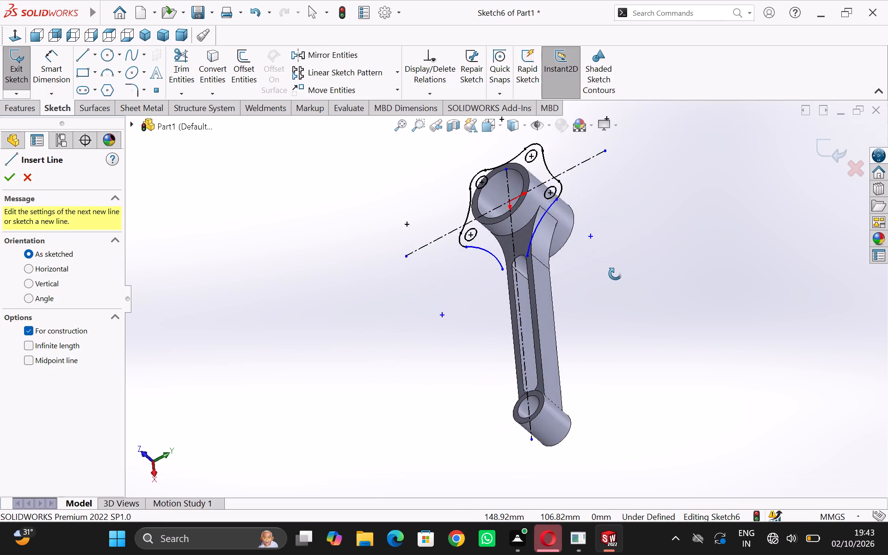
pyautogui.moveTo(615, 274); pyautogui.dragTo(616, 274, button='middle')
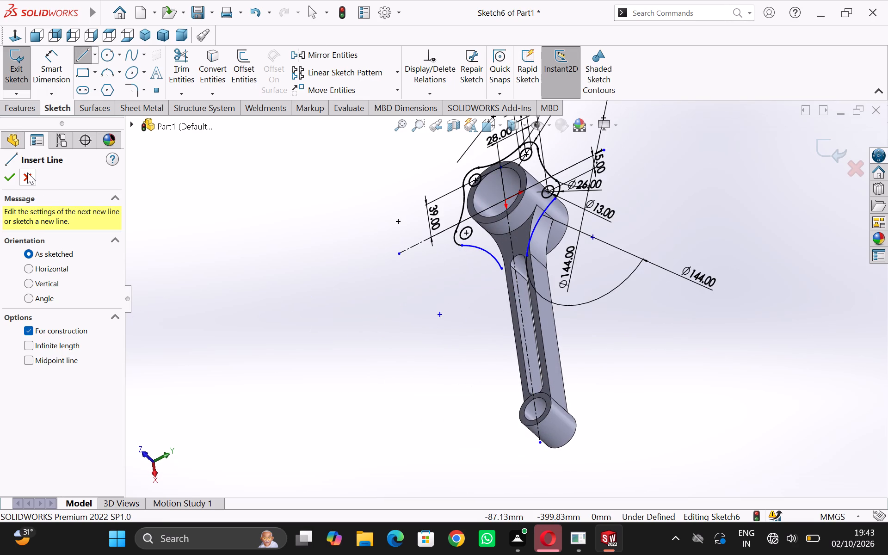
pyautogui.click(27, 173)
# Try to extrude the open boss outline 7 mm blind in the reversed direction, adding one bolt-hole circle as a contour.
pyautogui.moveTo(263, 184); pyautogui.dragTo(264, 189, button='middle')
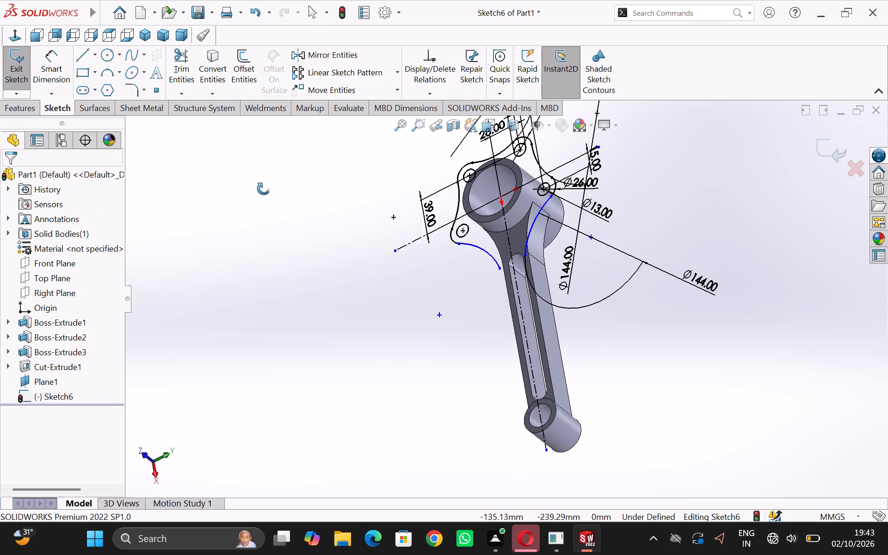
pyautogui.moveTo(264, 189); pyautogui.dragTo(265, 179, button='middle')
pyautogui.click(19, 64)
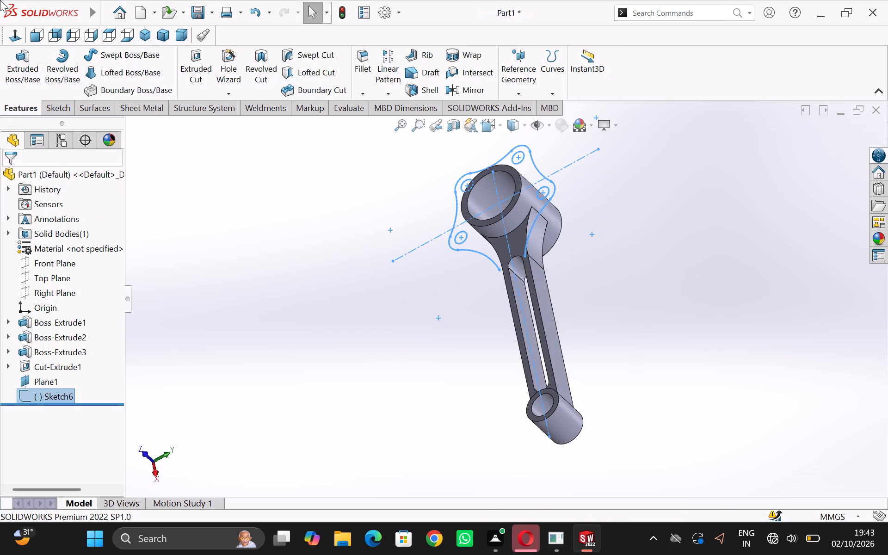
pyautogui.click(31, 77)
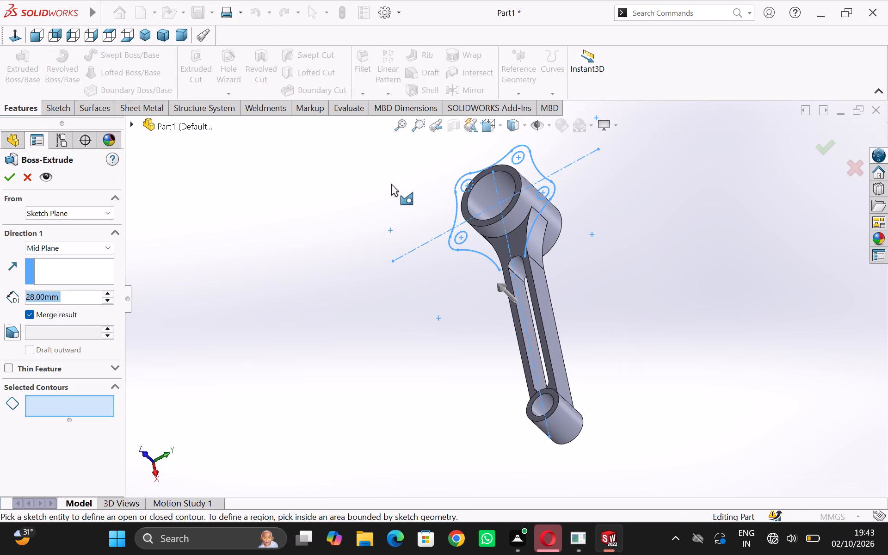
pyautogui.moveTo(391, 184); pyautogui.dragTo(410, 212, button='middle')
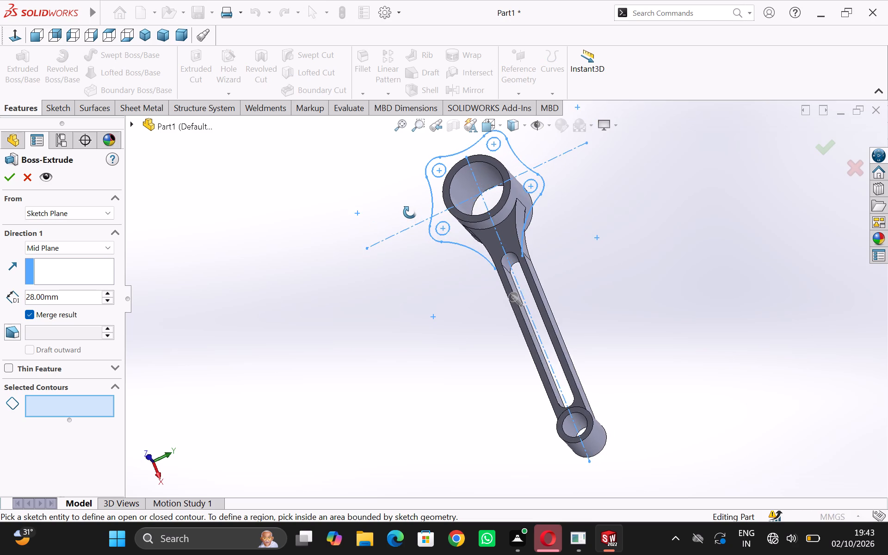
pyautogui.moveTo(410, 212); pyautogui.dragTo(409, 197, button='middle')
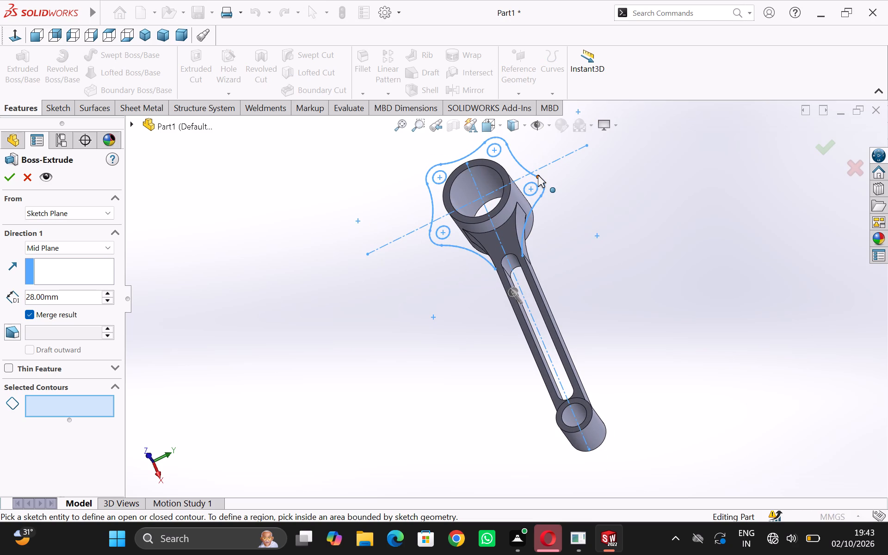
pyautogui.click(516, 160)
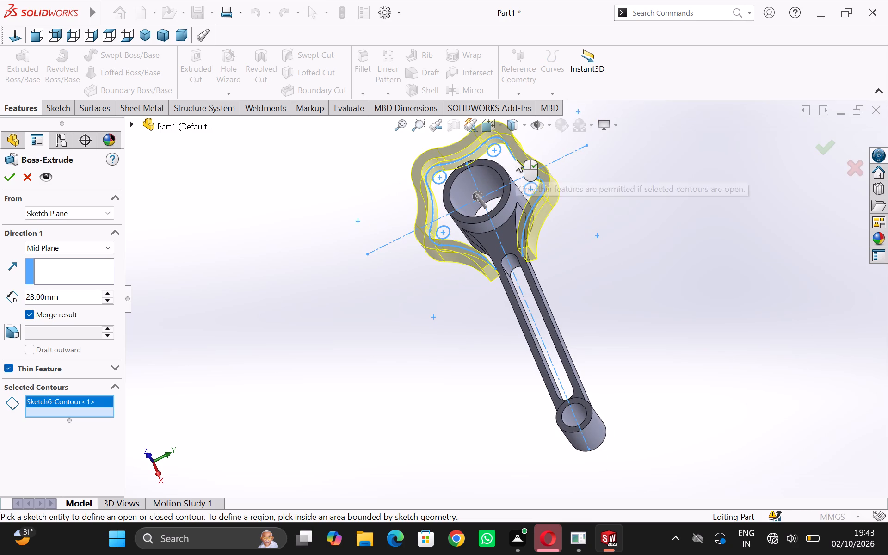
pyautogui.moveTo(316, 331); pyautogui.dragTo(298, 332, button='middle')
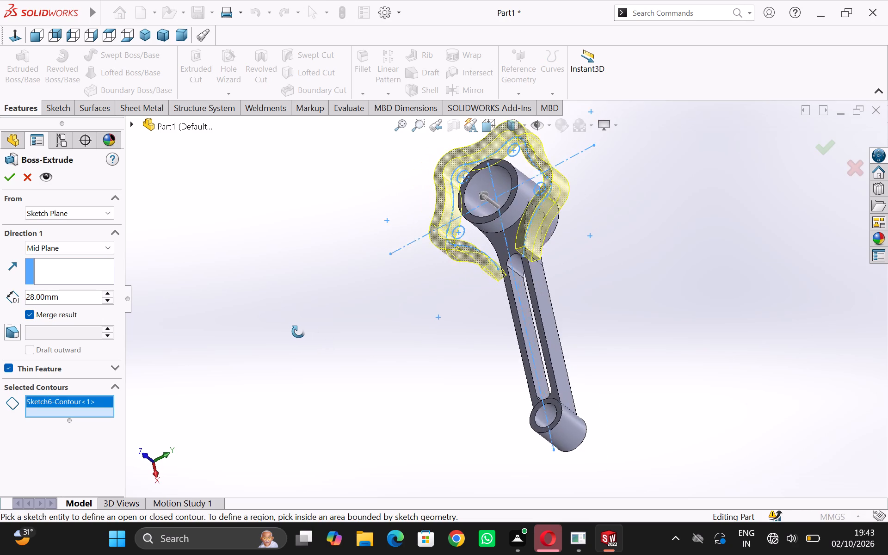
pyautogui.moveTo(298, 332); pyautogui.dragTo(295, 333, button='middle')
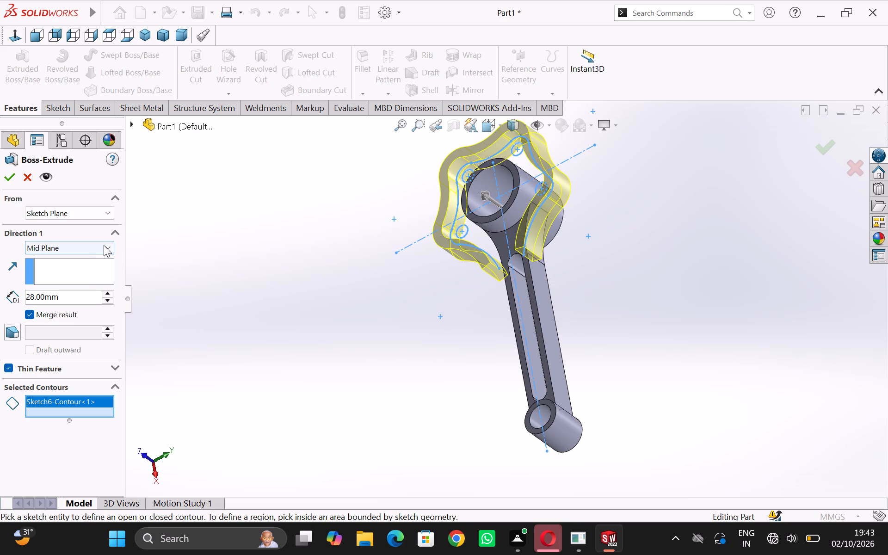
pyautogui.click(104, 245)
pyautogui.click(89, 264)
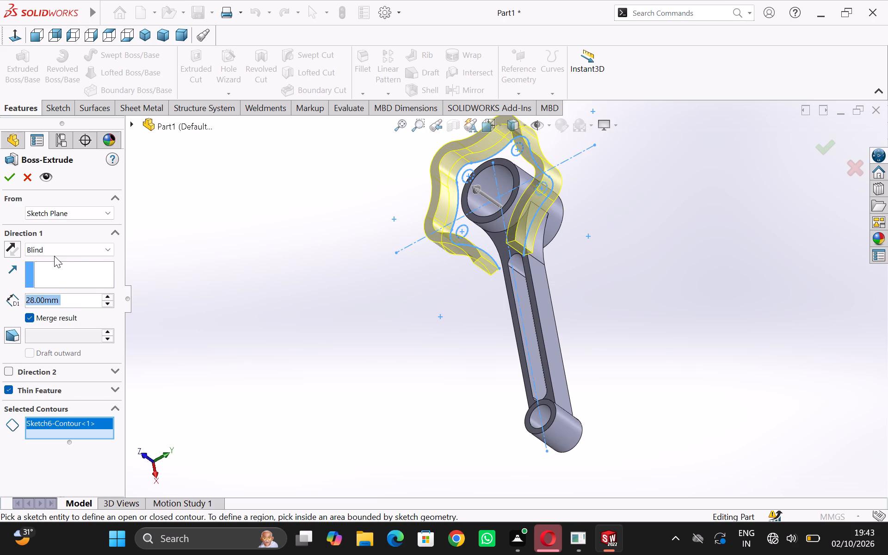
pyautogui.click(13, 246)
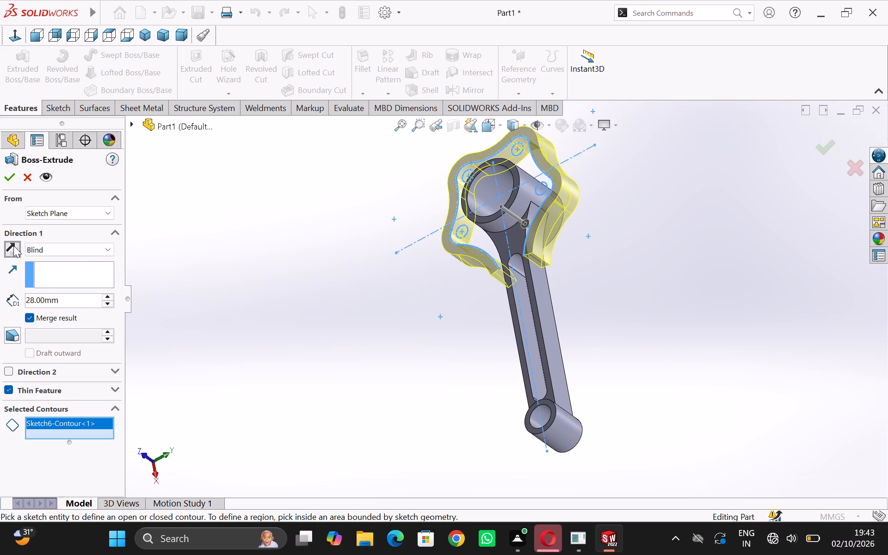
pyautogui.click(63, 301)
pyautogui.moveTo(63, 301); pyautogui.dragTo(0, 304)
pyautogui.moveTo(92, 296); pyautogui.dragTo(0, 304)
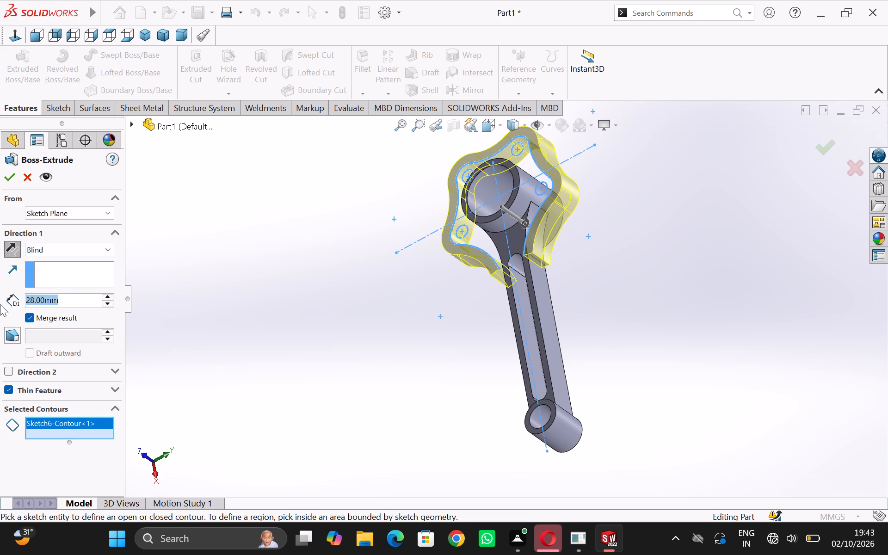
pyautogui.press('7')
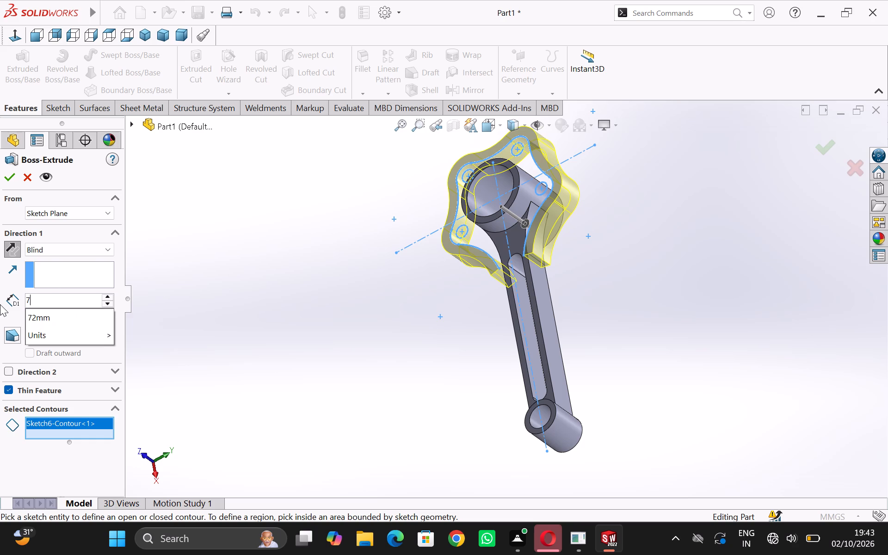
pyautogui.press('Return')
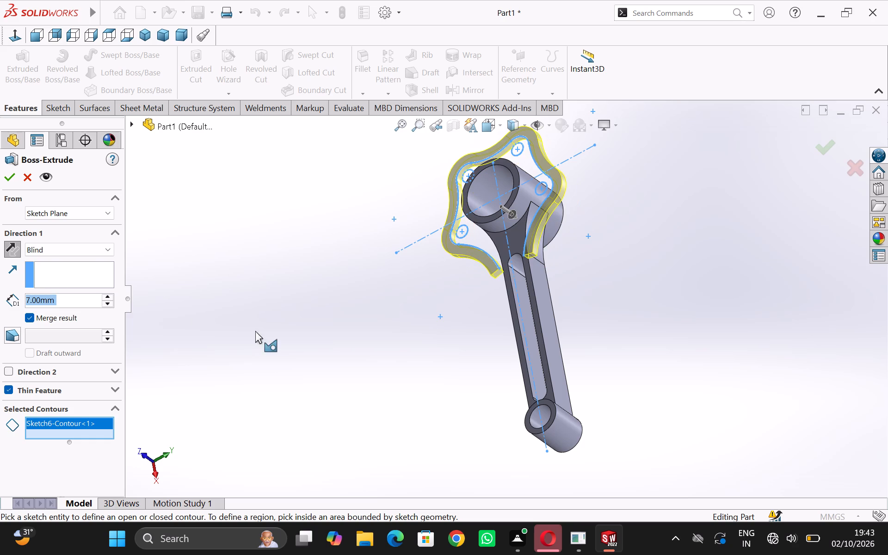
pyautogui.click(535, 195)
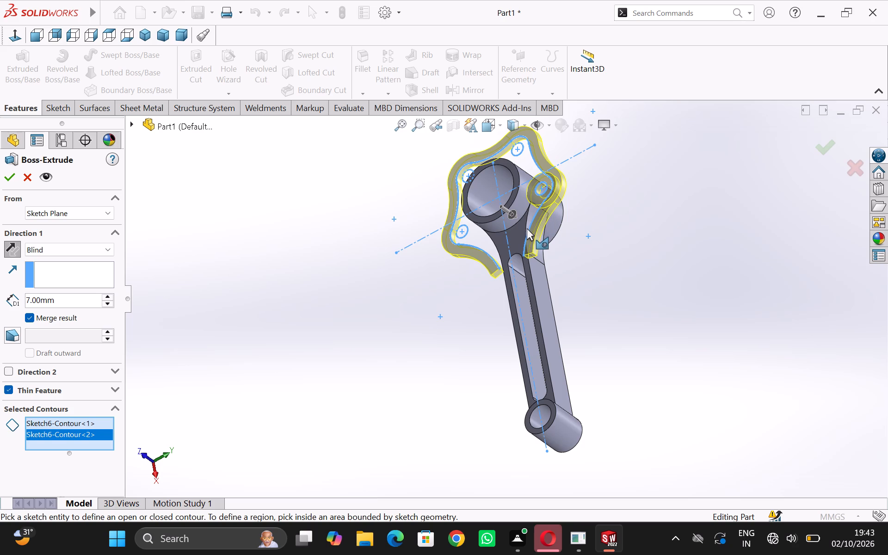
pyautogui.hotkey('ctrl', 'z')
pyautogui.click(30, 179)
# Close the boss outline with a line about 28 mm long across the shank, joining the free ends of the two open arcs.
pyautogui.moveTo(323, 265); pyautogui.dragTo(346, 281, button='middle')
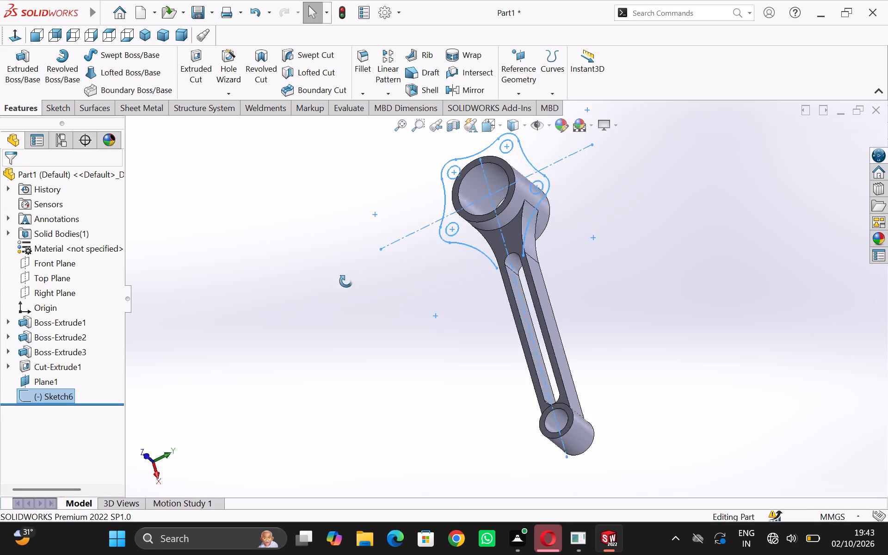
pyautogui.moveTo(346, 281); pyautogui.dragTo(344, 342, button='middle')
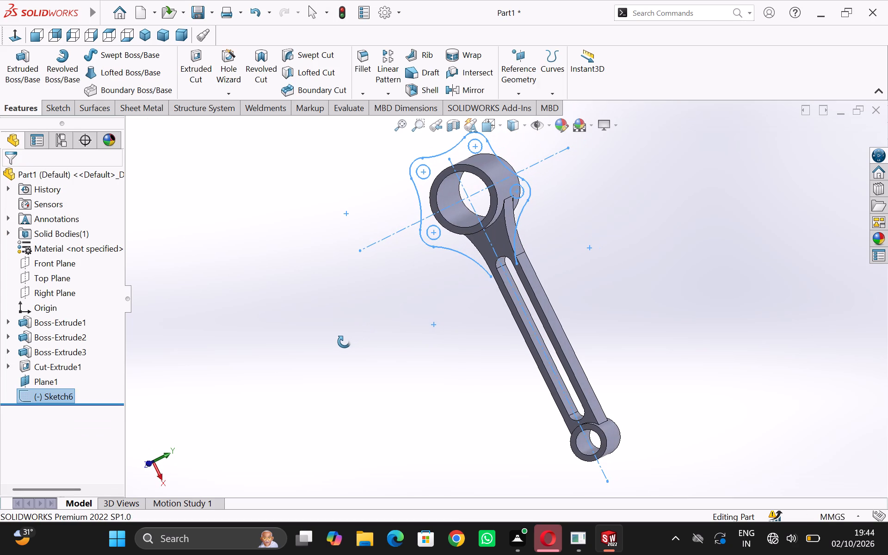
pyautogui.moveTo(344, 342); pyautogui.dragTo(358, 347, button='middle')
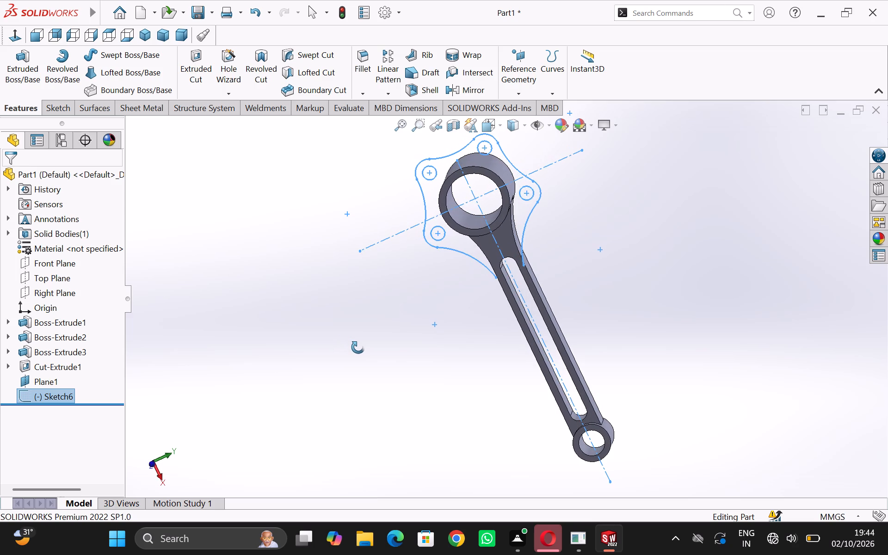
pyautogui.moveTo(358, 347); pyautogui.dragTo(359, 324, button='middle')
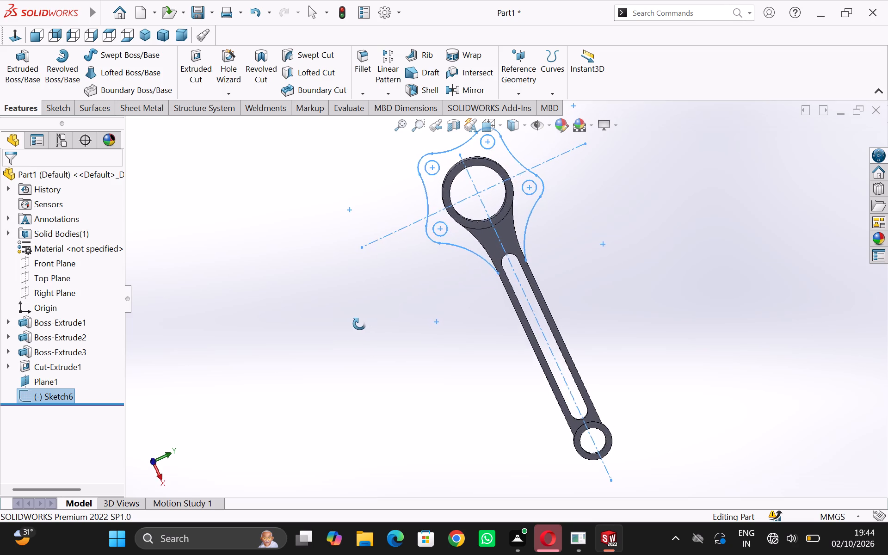
pyautogui.moveTo(359, 324); pyautogui.dragTo(361, 326, button='middle')
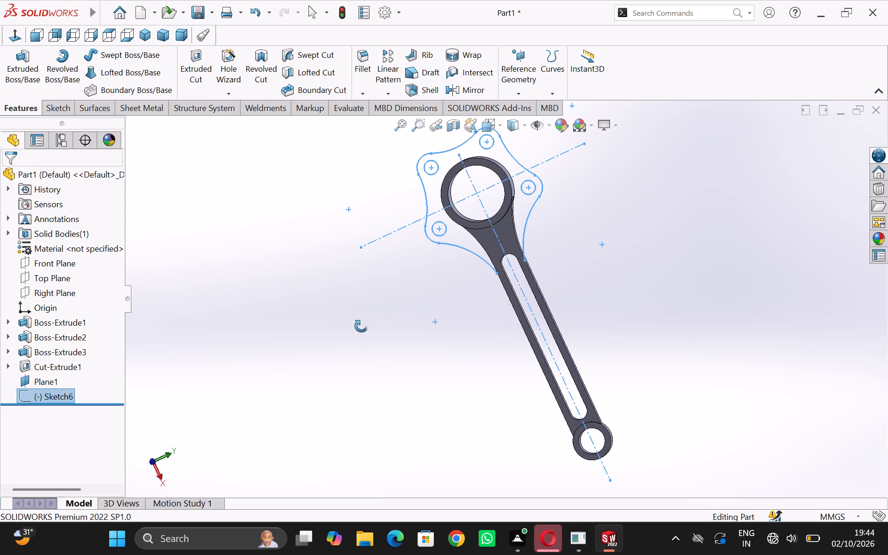
pyautogui.moveTo(361, 326); pyautogui.dragTo(356, 326, button='middle')
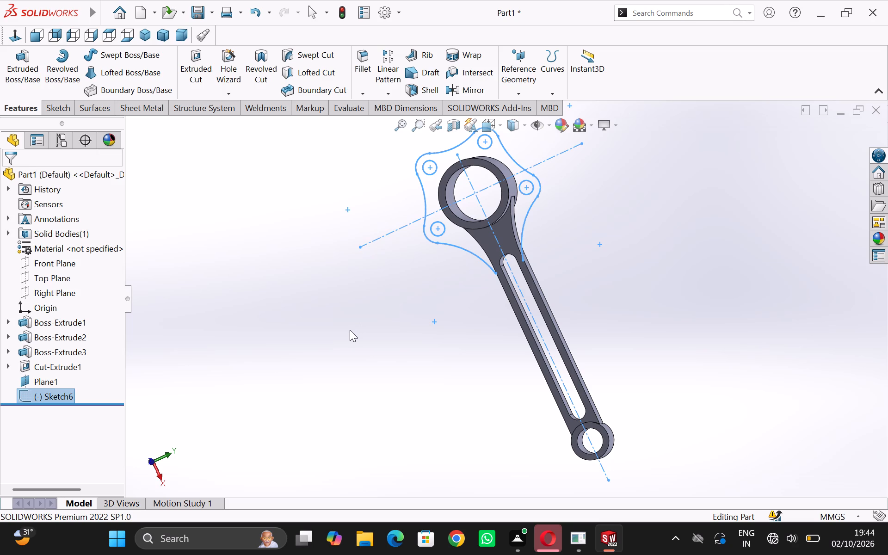
pyautogui.scroll(1, 477, 163)
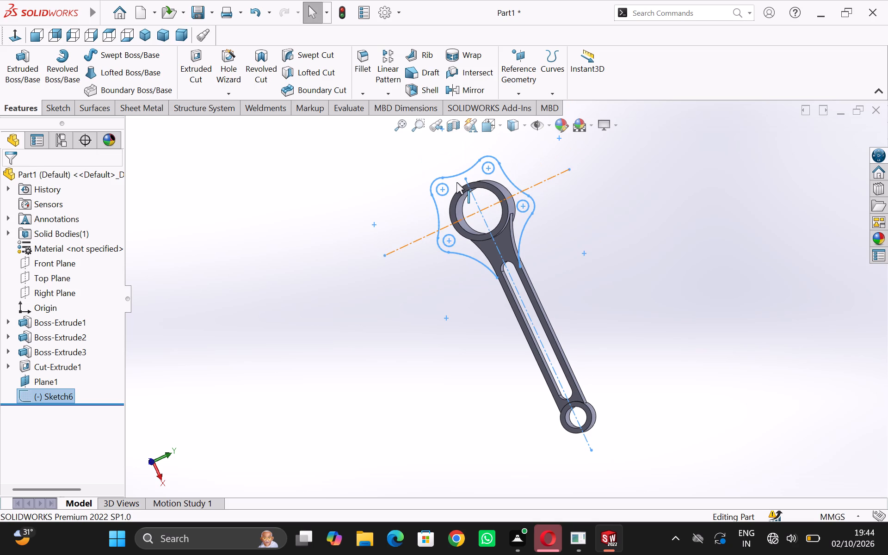
pyautogui.click(51, 109)
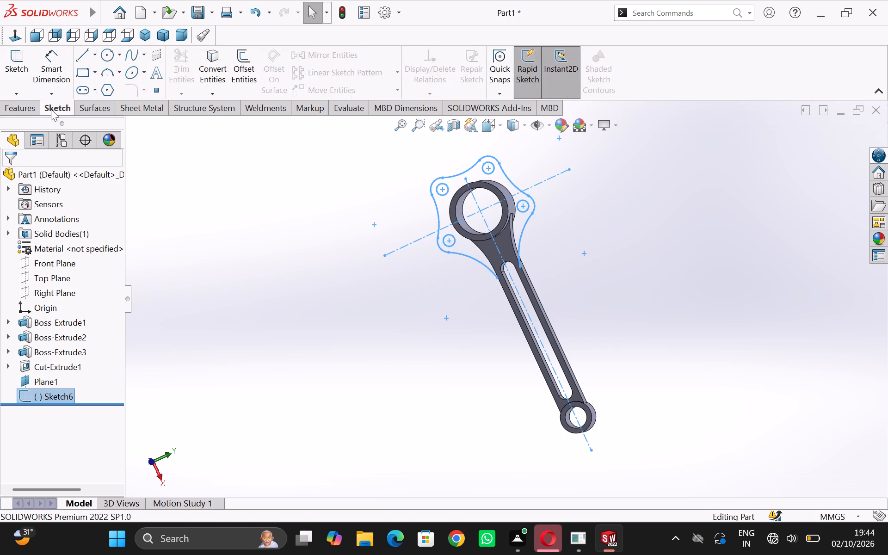
pyautogui.click(80, 59)
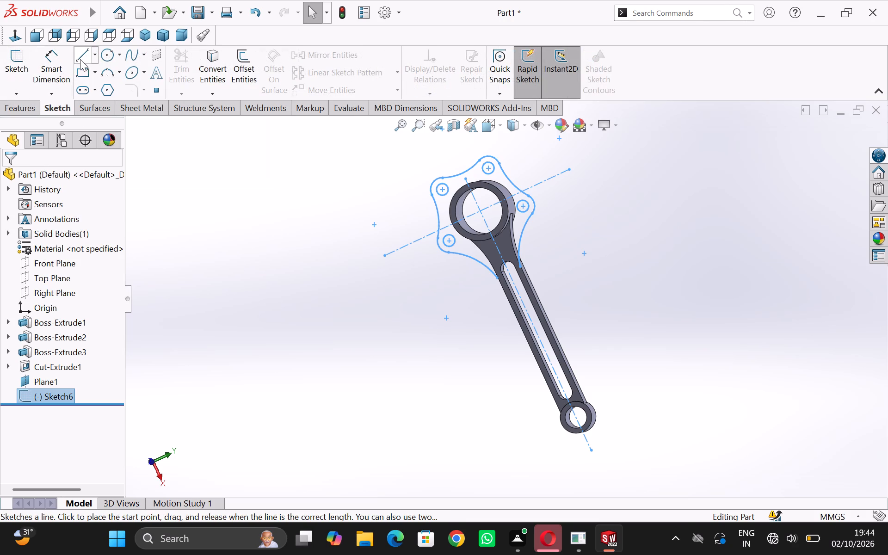
pyautogui.click(496, 276)
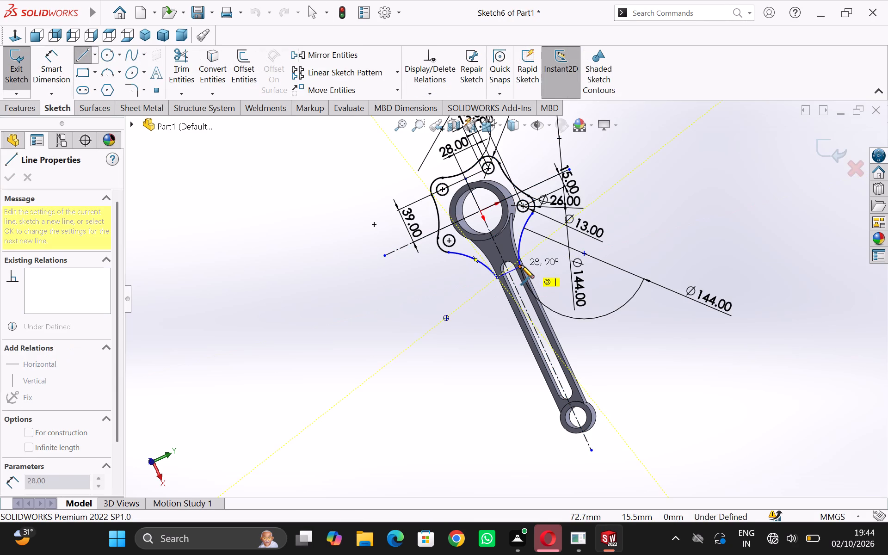
pyautogui.click(521, 265)
pyautogui.press('Escape')
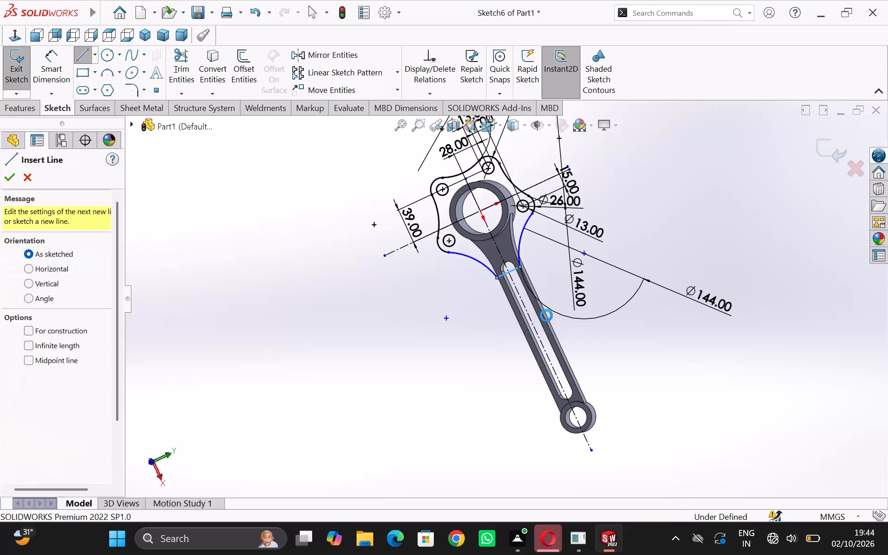
pyautogui.click(18, 74)
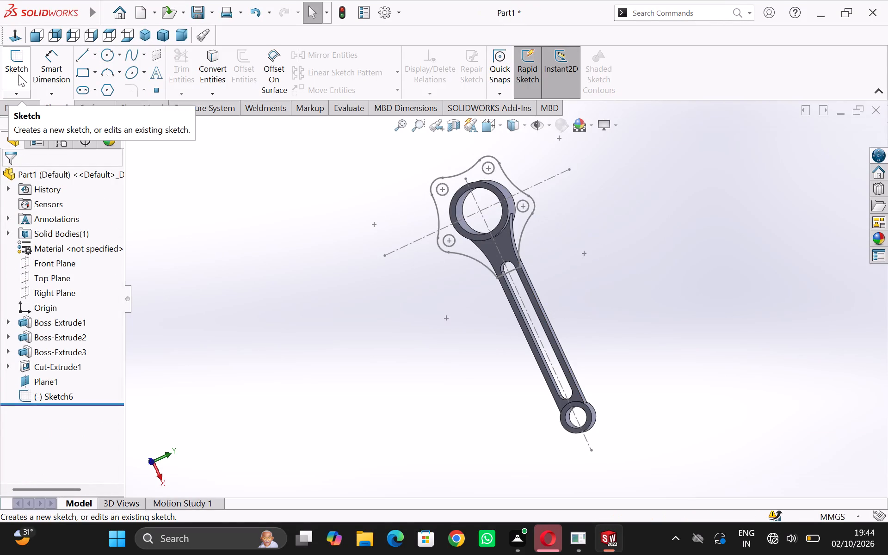
# Extrude the closed boss outline around the big end 7 mm blind in the reversed direction, merged with the rod.
pyautogui.click(23, 109)
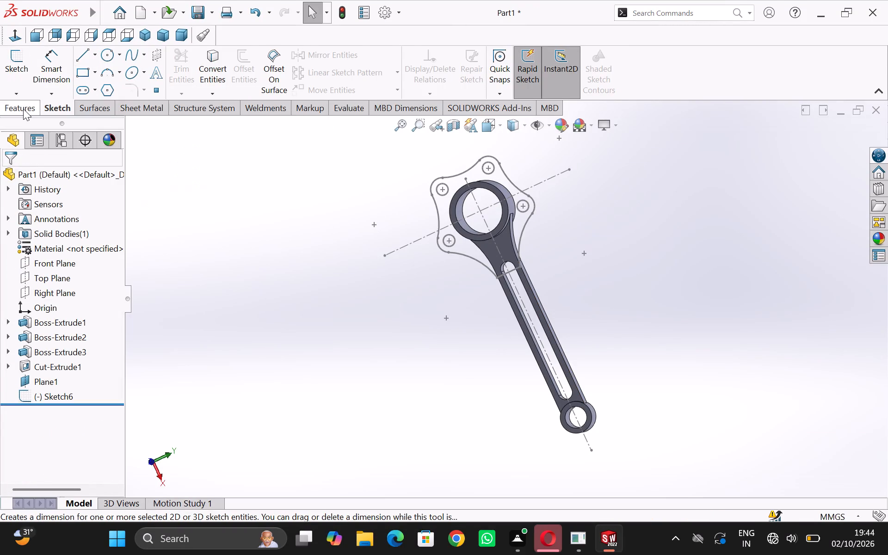
pyautogui.click(25, 76)
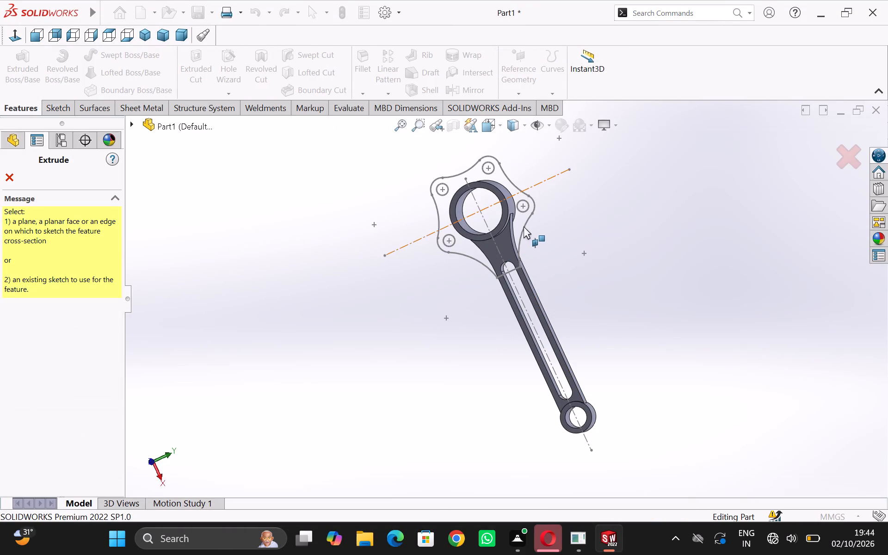
pyautogui.click(525, 225)
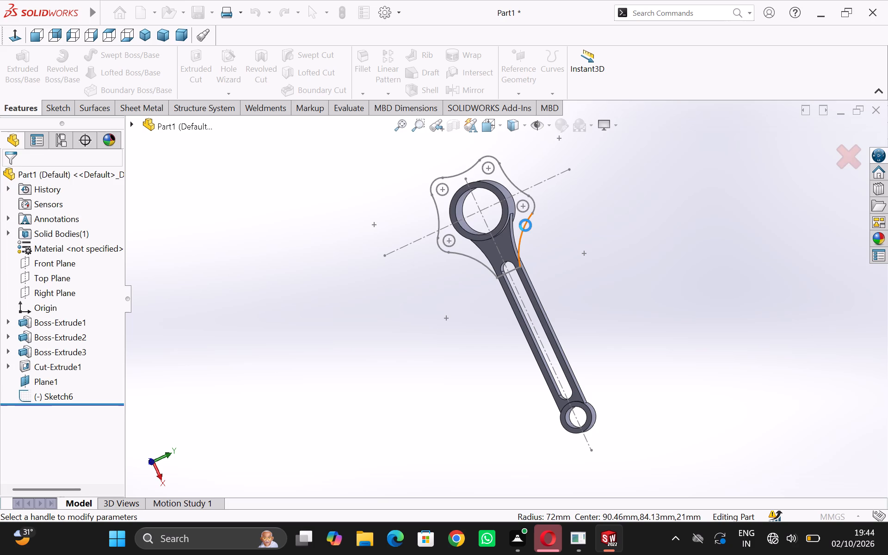
pyautogui.moveTo(555, 225); pyautogui.dragTo(524, 223, button='middle')
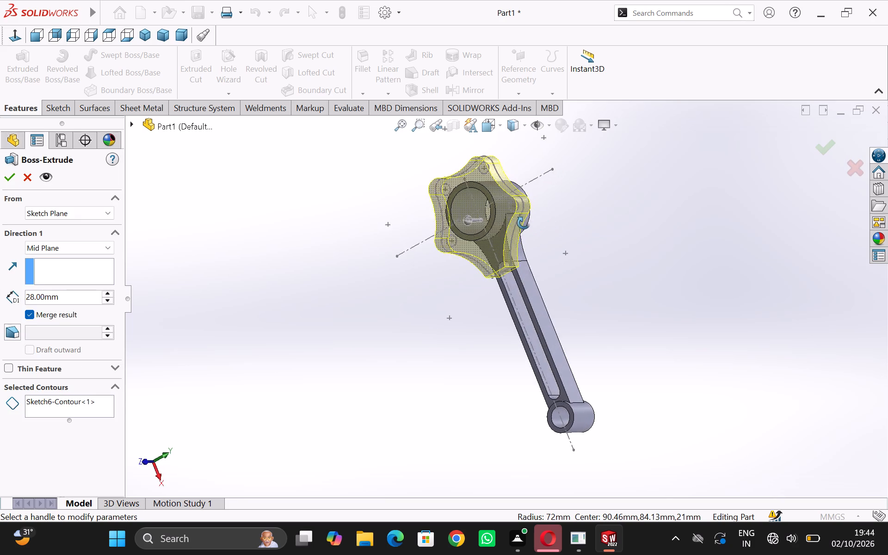
pyautogui.moveTo(524, 223); pyautogui.dragTo(518, 225, button='middle')
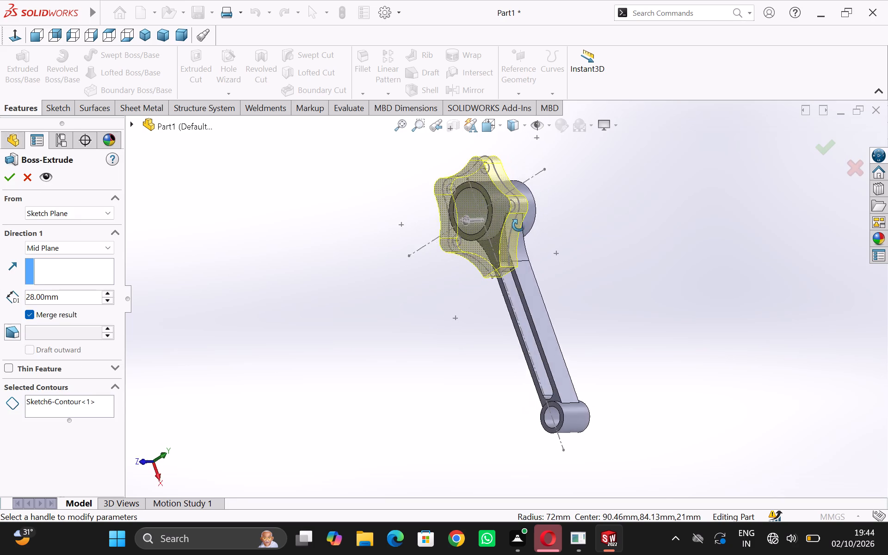
pyautogui.moveTo(518, 225); pyautogui.dragTo(534, 234, button='middle')
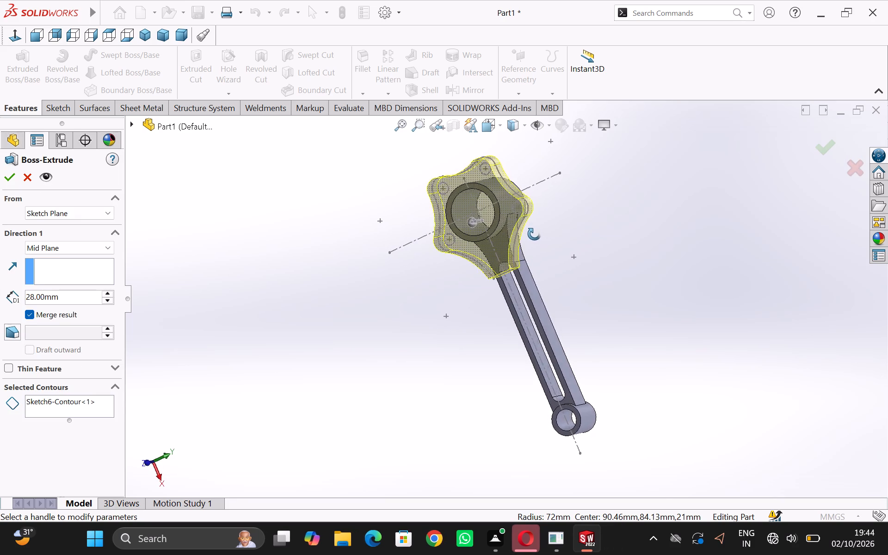
pyautogui.moveTo(534, 234); pyautogui.dragTo(526, 232, button='middle')
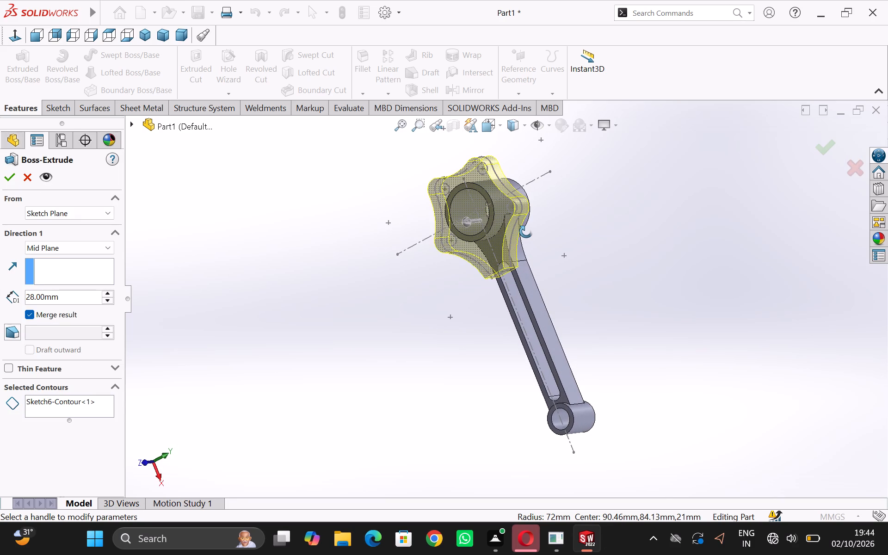
pyautogui.moveTo(526, 232); pyautogui.dragTo(530, 232, button='middle')
pyautogui.click(85, 241)
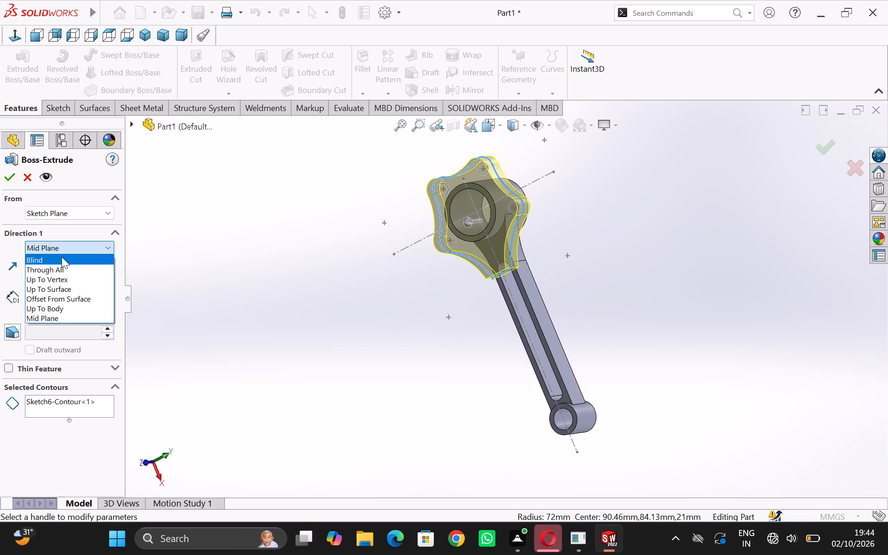
pyautogui.click(62, 257)
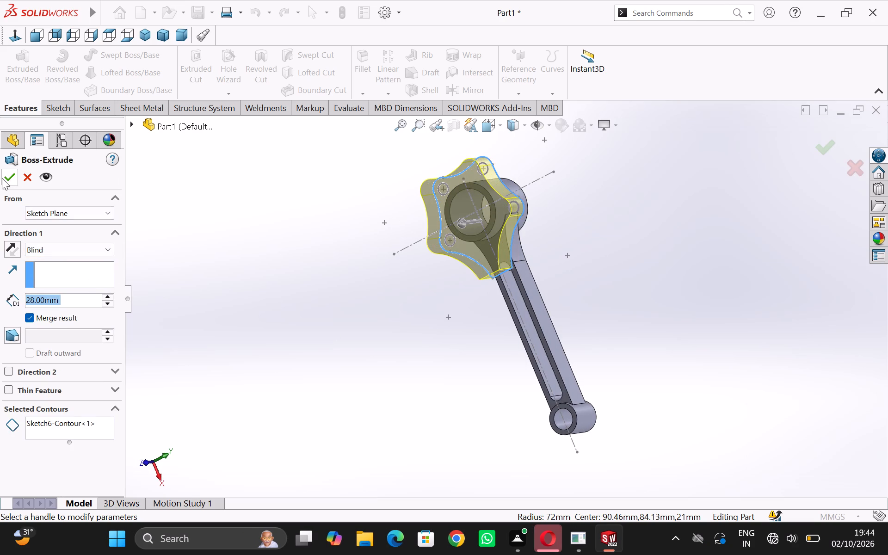
pyautogui.click(4, 247)
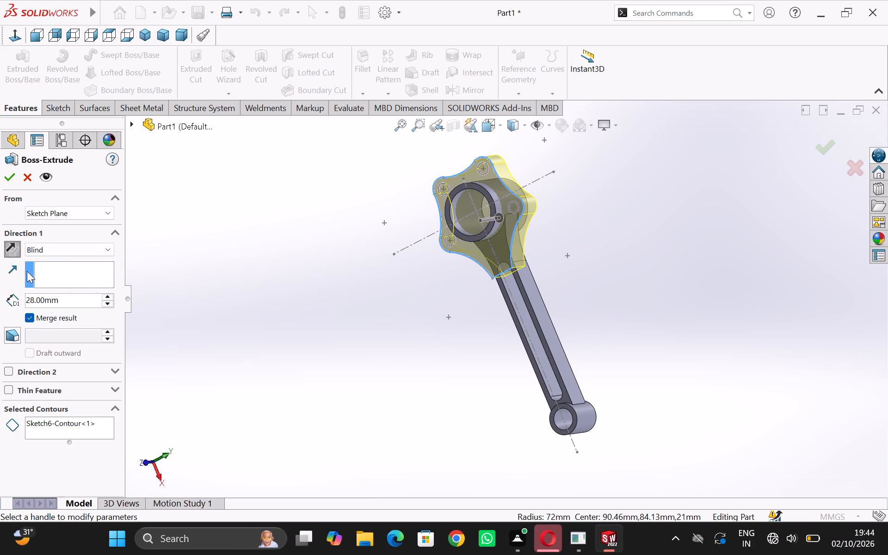
pyautogui.moveTo(66, 298); pyautogui.dragTo(0, 302)
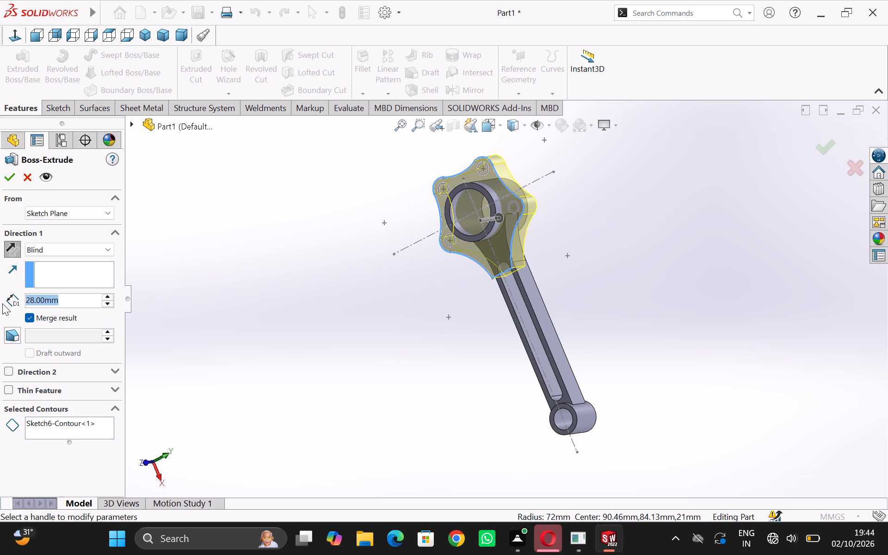
pyautogui.press('7')
pyautogui.press('Return')
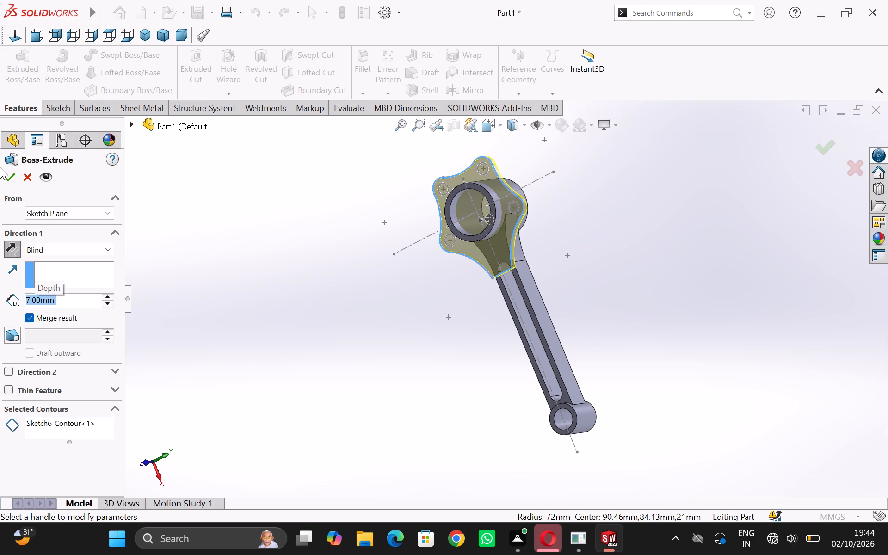
pyautogui.click(9, 176)
# Edit the 7 mm flange extrusion to add the four bolt-hole circles to its selected contours, opening them as through holes.
pyautogui.middleClick(432, 331)
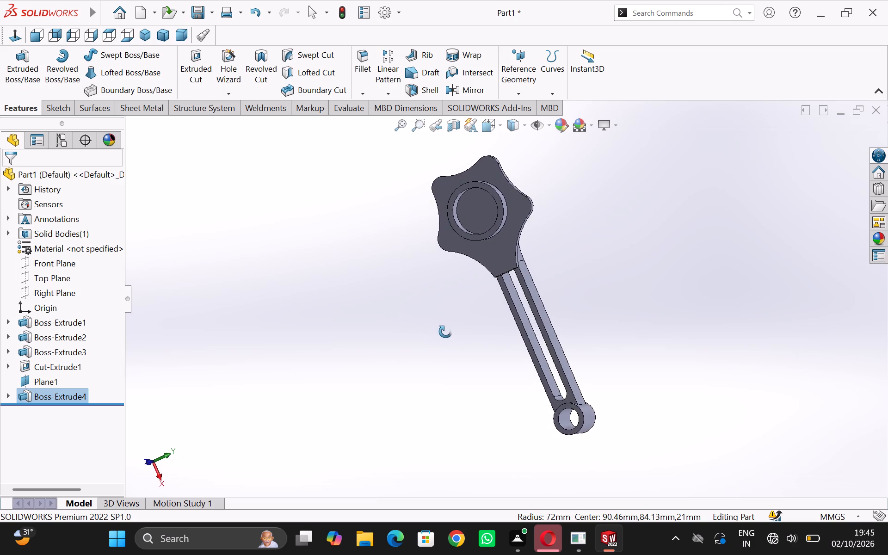
pyautogui.rightClick(42, 396)
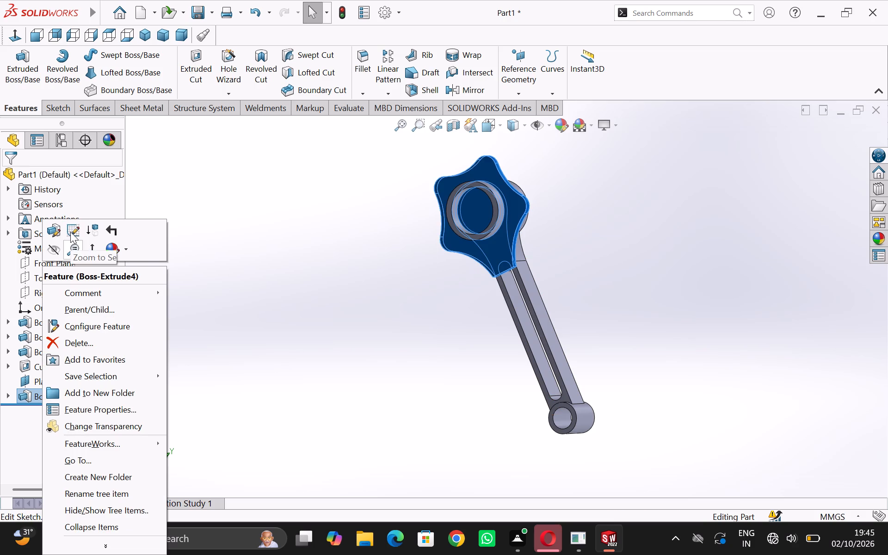
pyautogui.click(60, 233)
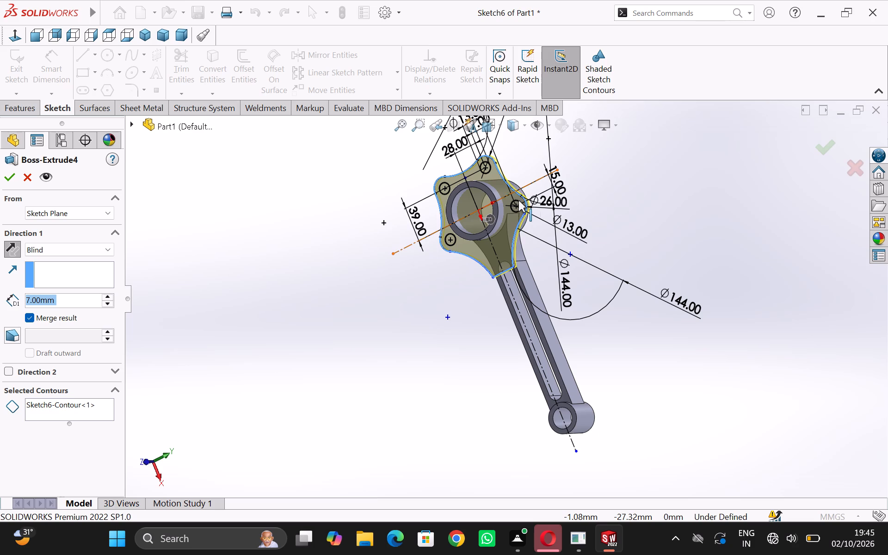
pyautogui.click(518, 204)
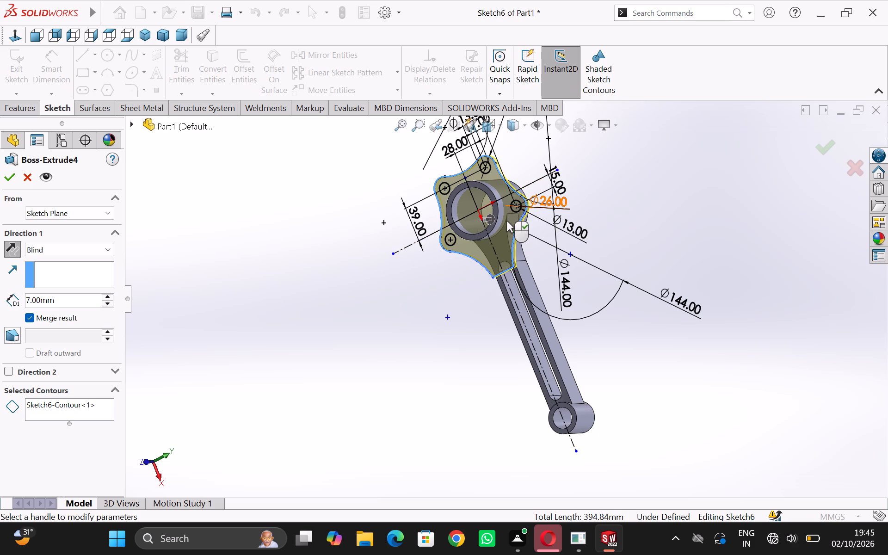
pyautogui.click(519, 203)
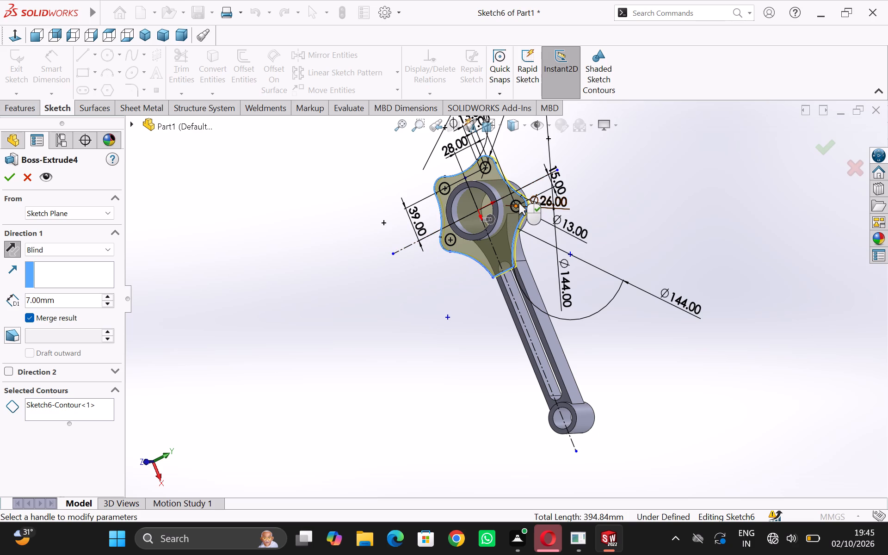
pyautogui.click(519, 203)
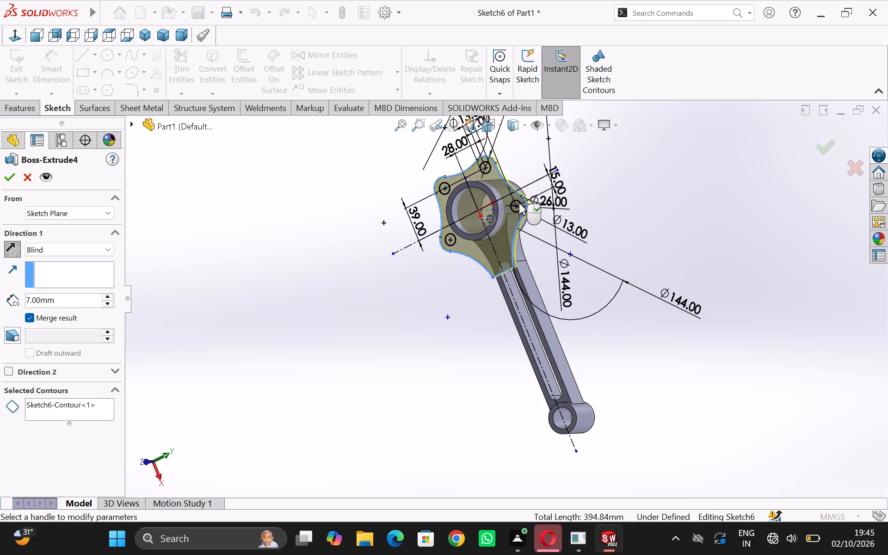
pyautogui.click(518, 204)
pyautogui.click(76, 419)
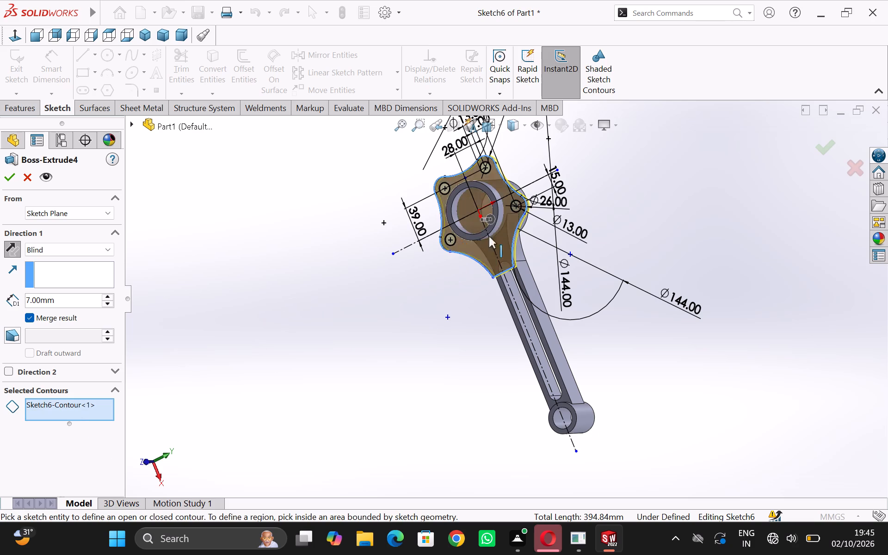
pyautogui.click(520, 201)
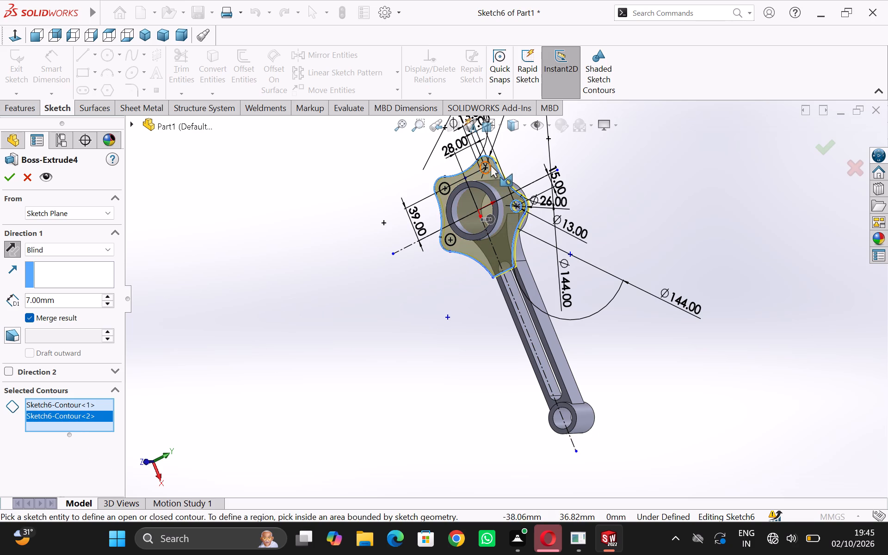
pyautogui.click(489, 164)
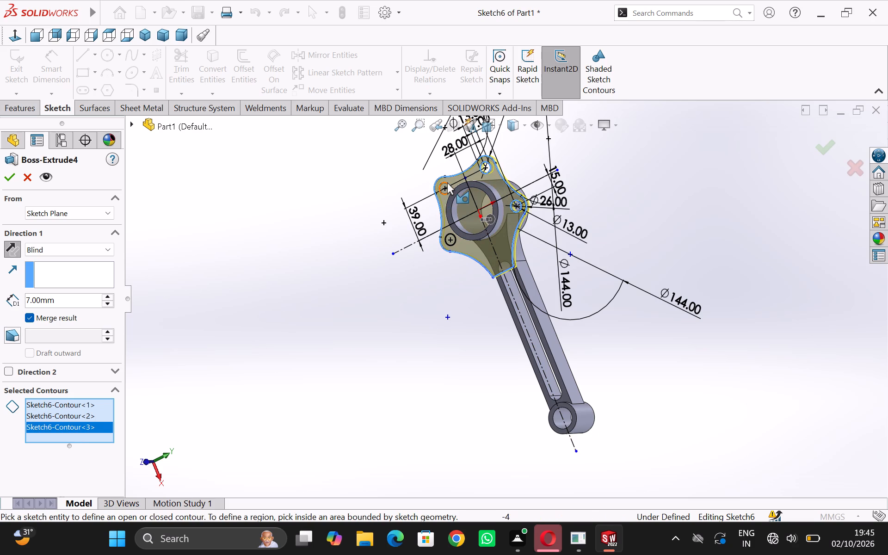
pyautogui.click(447, 182)
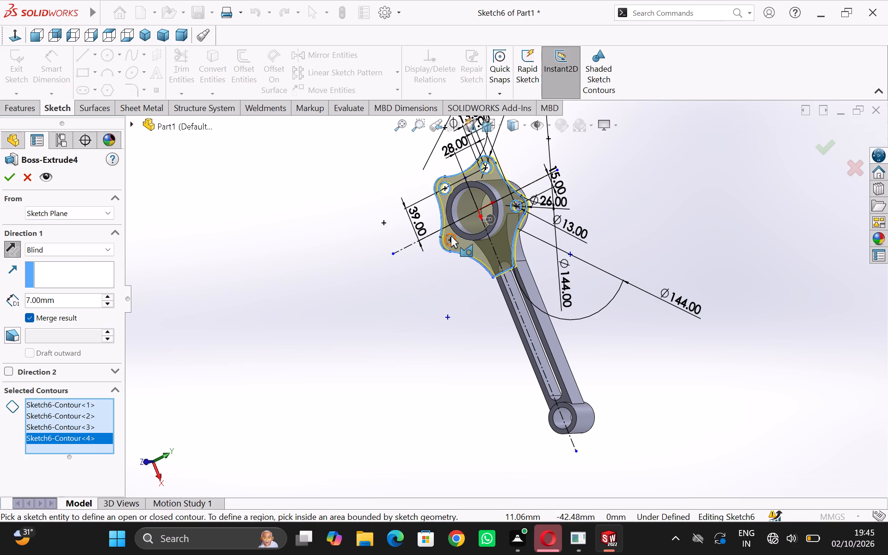
pyautogui.click(451, 235)
pyautogui.click(478, 213)
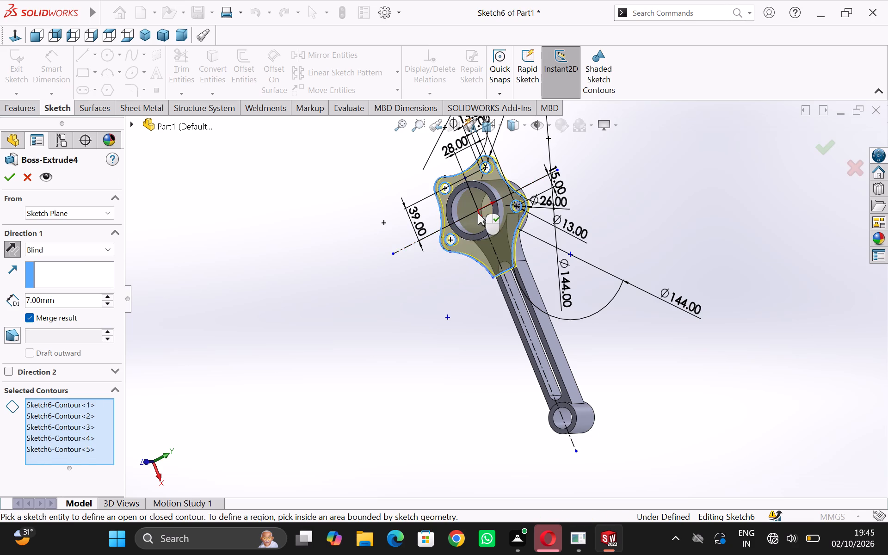
pyautogui.moveTo(486, 212); pyautogui.dragTo(486, 211, button='middle')
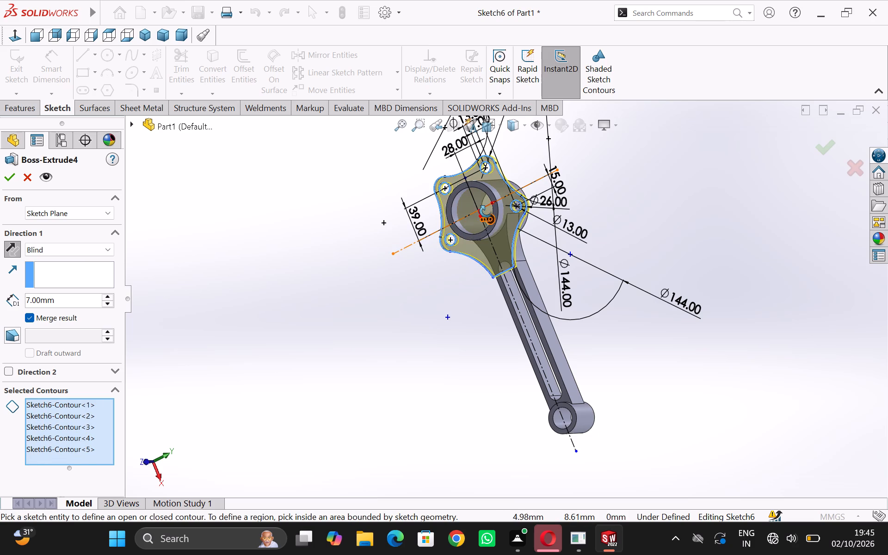
pyautogui.moveTo(486, 211); pyautogui.dragTo(514, 228, button='middle')
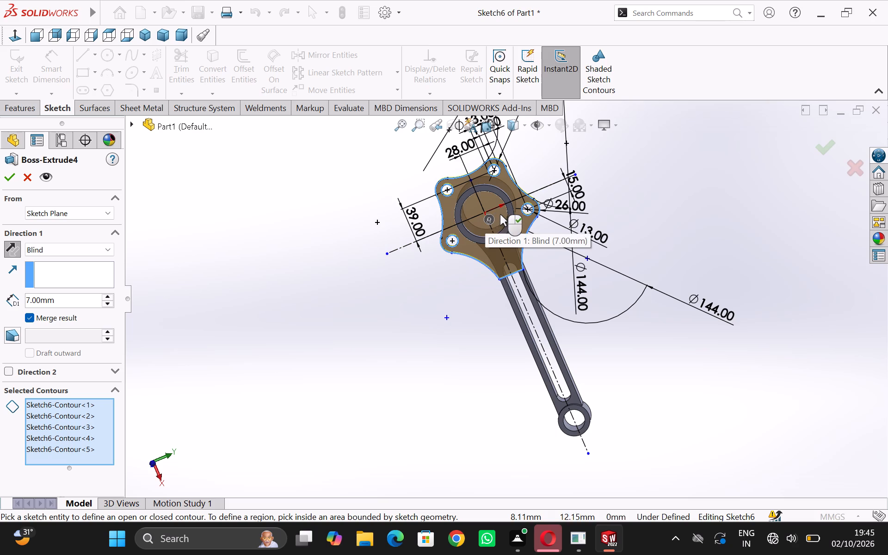
pyautogui.click(502, 213)
pyautogui.click(502, 213)
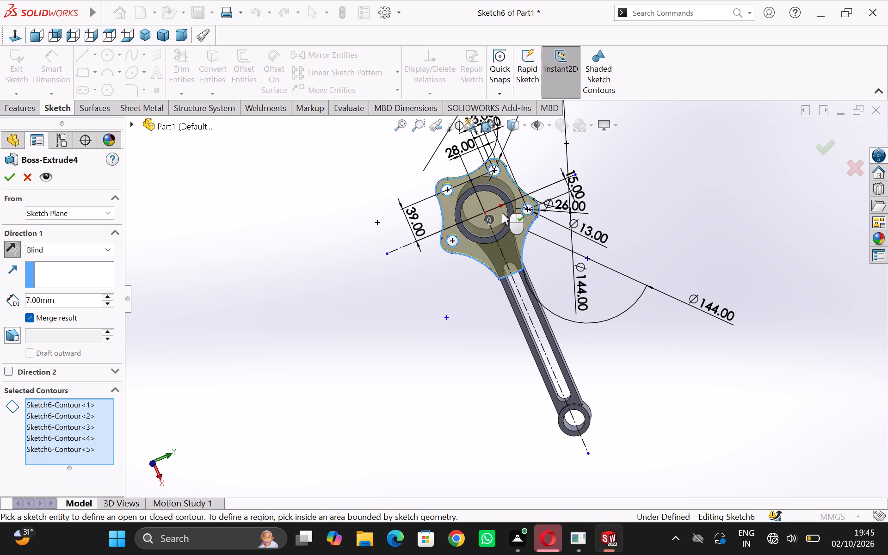
pyautogui.click(502, 213)
pyautogui.click(503, 213)
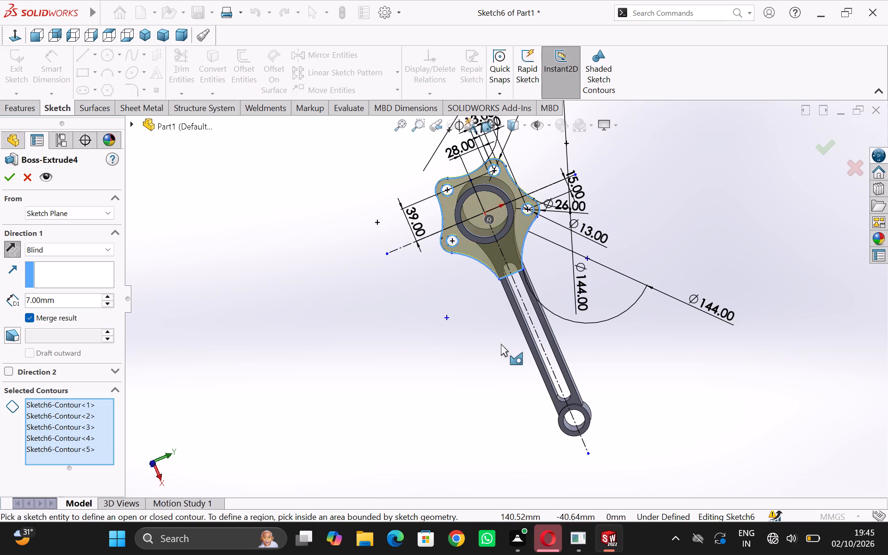
pyautogui.moveTo(500, 344); pyautogui.dragTo(463, 330, button='middle')
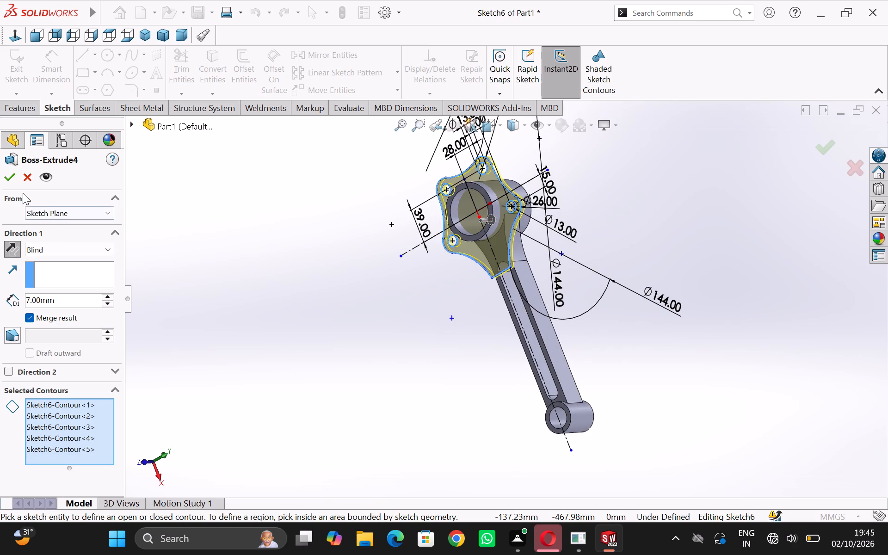
pyautogui.click(9, 180)
# Mirror the 7 mm bolt-hole flange extrusion about the Front Plane to the opposite side of the big end.
pyautogui.moveTo(392, 329); pyautogui.dragTo(368, 320, button='middle')
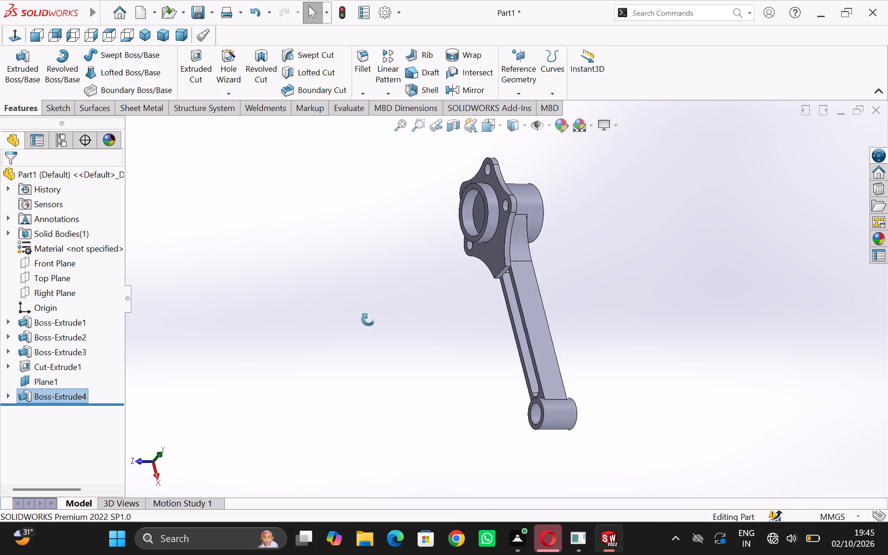
pyautogui.moveTo(368, 320); pyautogui.dragTo(310, 316, button='middle')
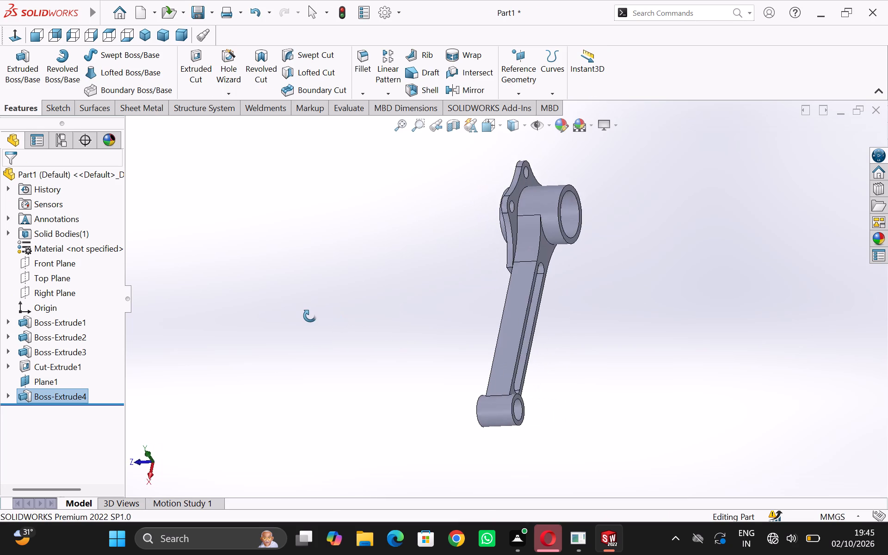
pyautogui.moveTo(310, 316); pyautogui.dragTo(386, 341, button='middle')
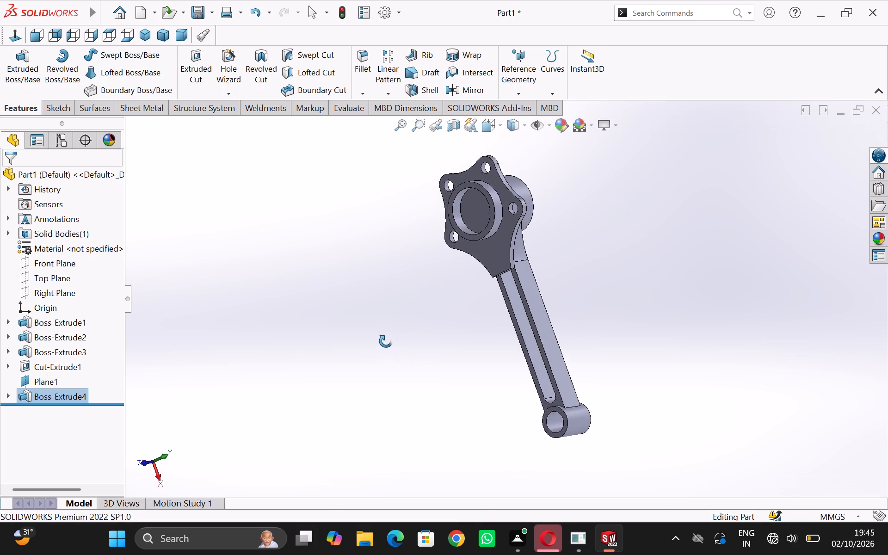
pyautogui.moveTo(386, 341); pyautogui.dragTo(389, 345, button='middle')
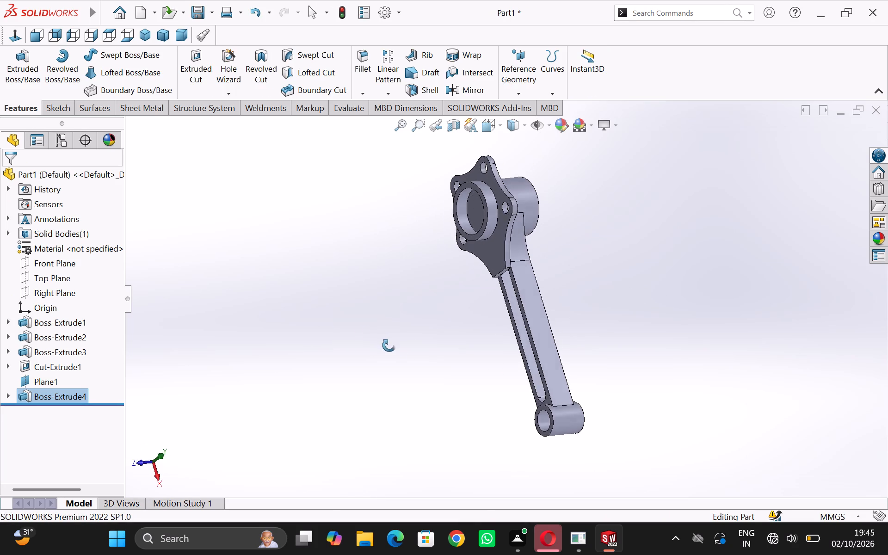
pyautogui.moveTo(389, 345); pyautogui.dragTo(407, 357, button='middle')
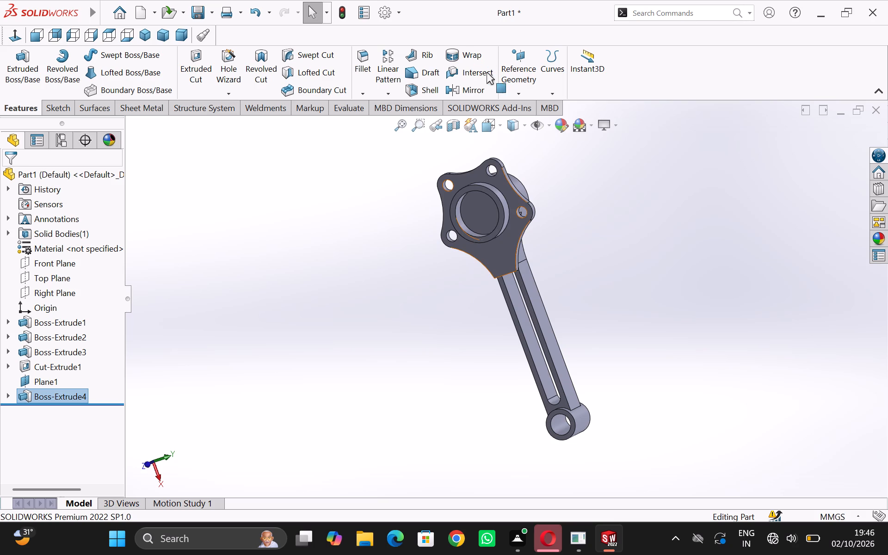
pyautogui.click(471, 93)
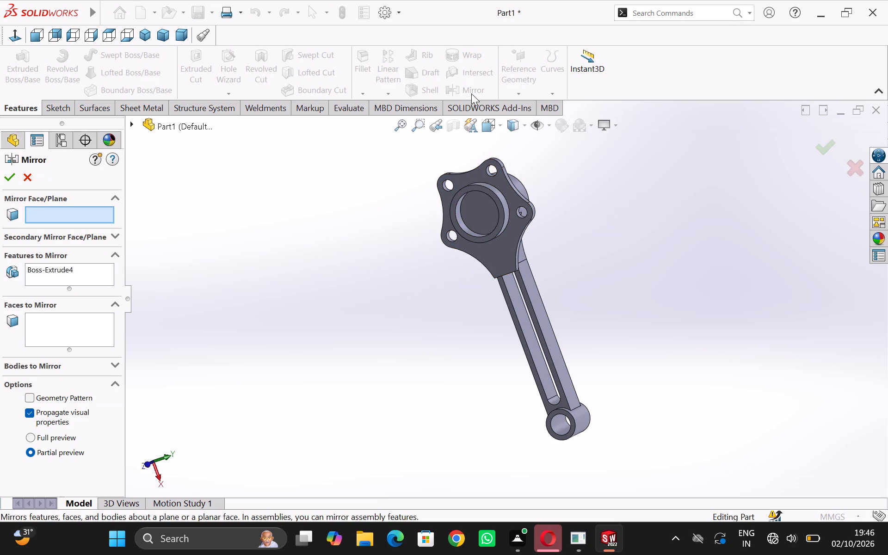
pyautogui.moveTo(403, 289); pyautogui.dragTo(365, 277, button='middle')
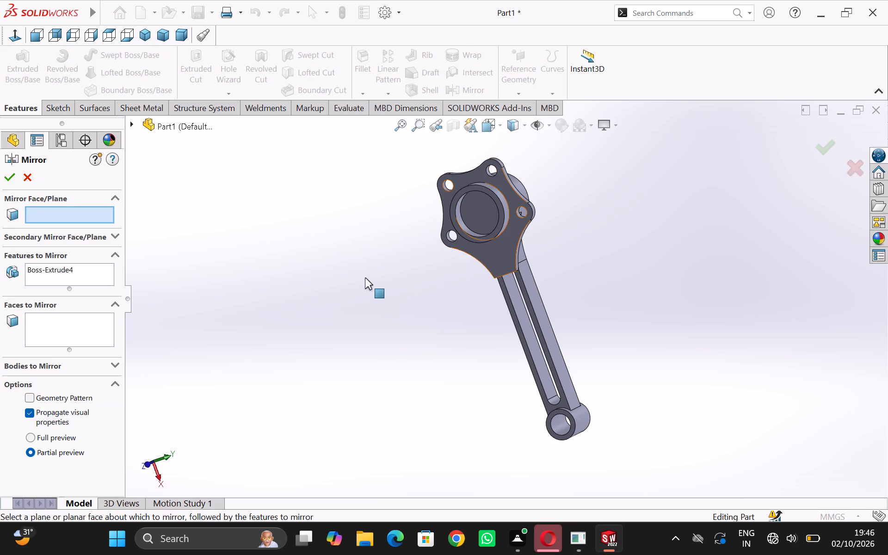
pyautogui.moveTo(365, 277); pyautogui.dragTo(375, 283, button='middle')
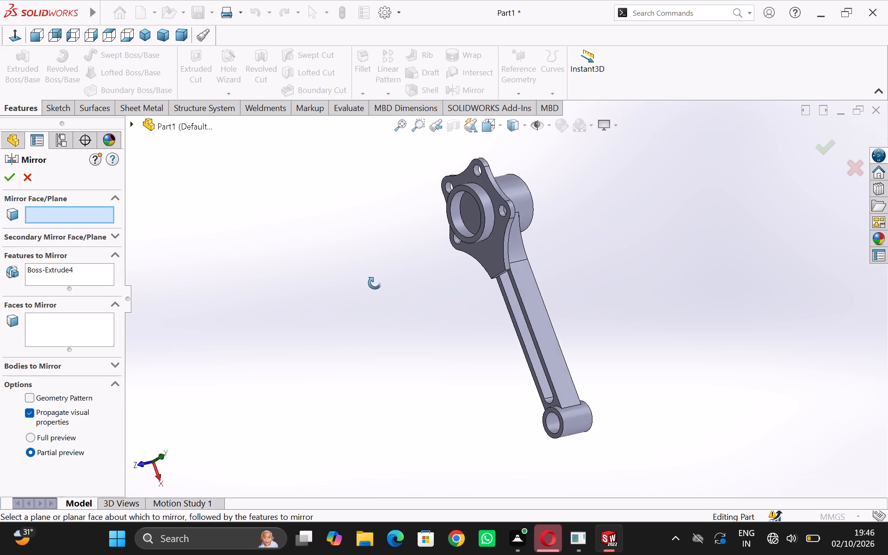
pyautogui.moveTo(375, 283); pyautogui.dragTo(385, 290, button='middle')
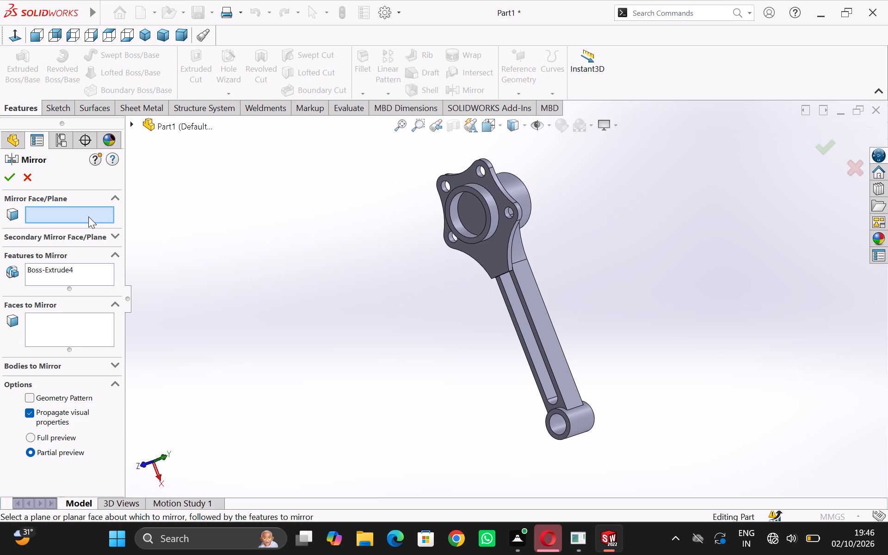
pyautogui.click(88, 216)
pyautogui.click(177, 125)
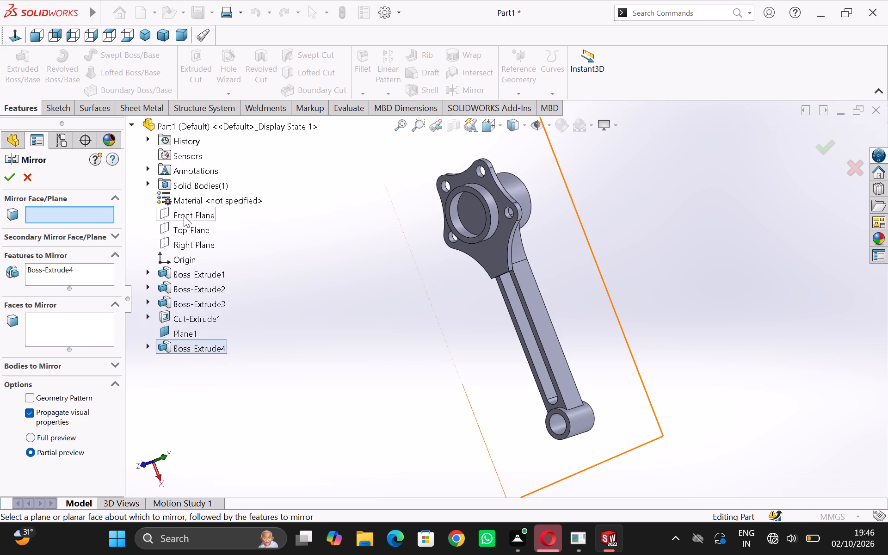
pyautogui.click(184, 216)
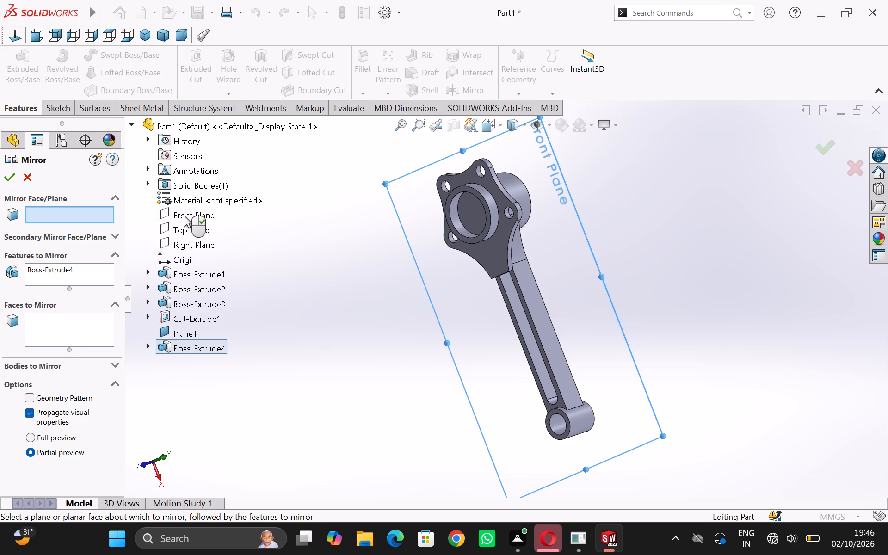
pyautogui.click(34, 321)
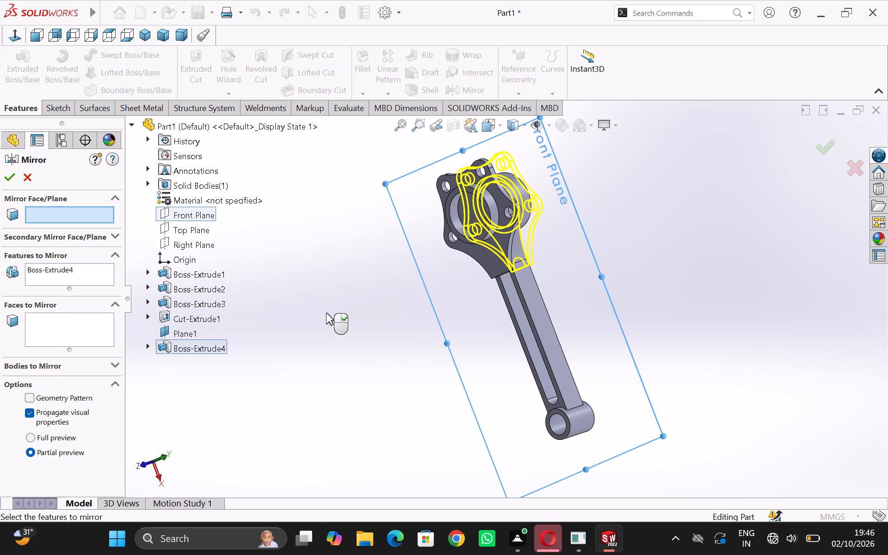
pyautogui.moveTo(326, 313); pyautogui.dragTo(293, 296, button='middle')
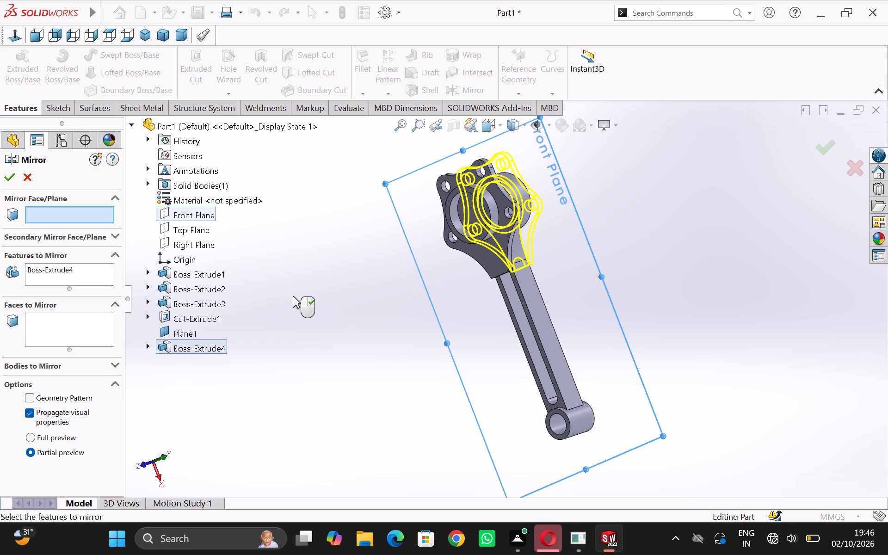
pyautogui.moveTo(293, 296); pyautogui.dragTo(300, 297, button='middle')
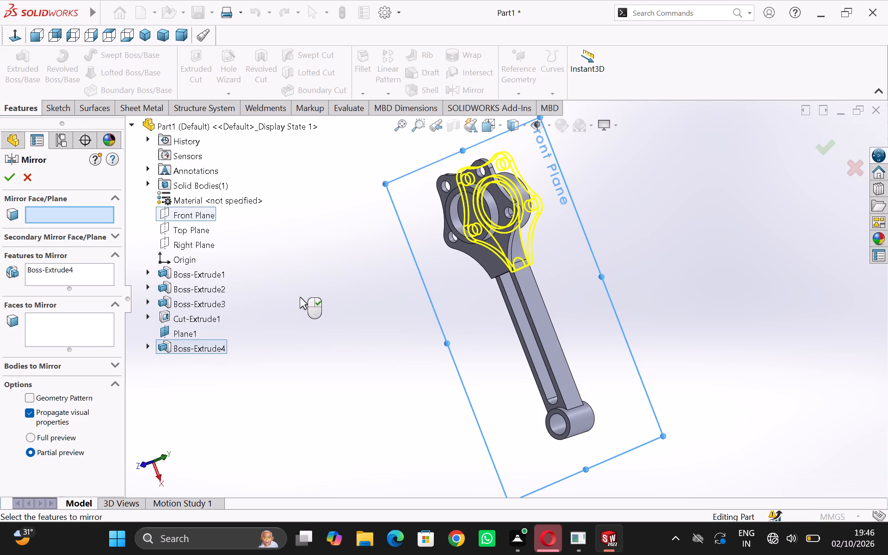
pyautogui.moveTo(300, 297); pyautogui.dragTo(268, 290, button='middle')
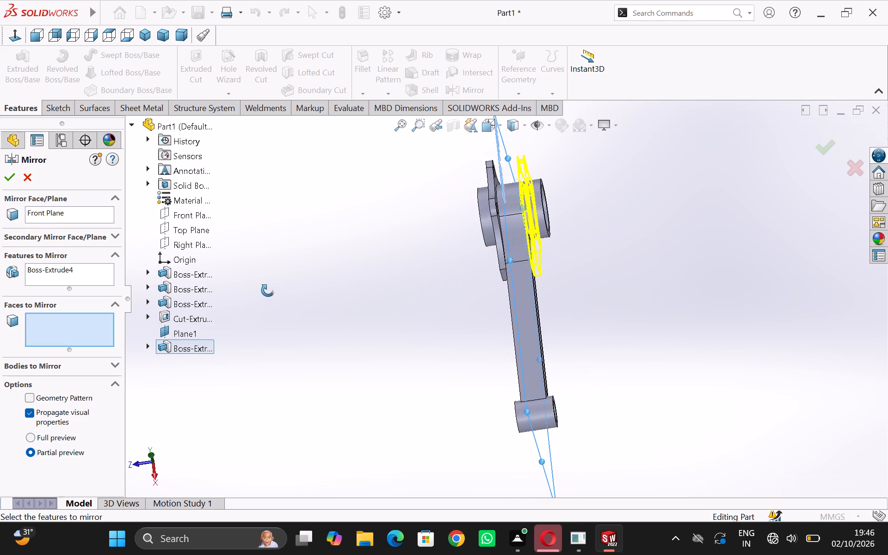
pyautogui.moveTo(268, 290); pyautogui.dragTo(269, 292, button='middle')
pyautogui.click(0, 180)
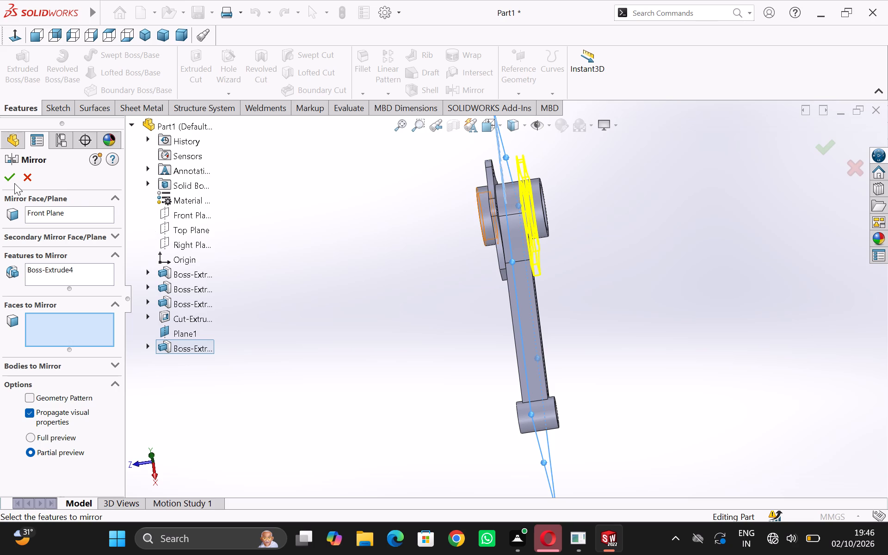
pyautogui.click(14, 183)
pyautogui.click(8, 180)
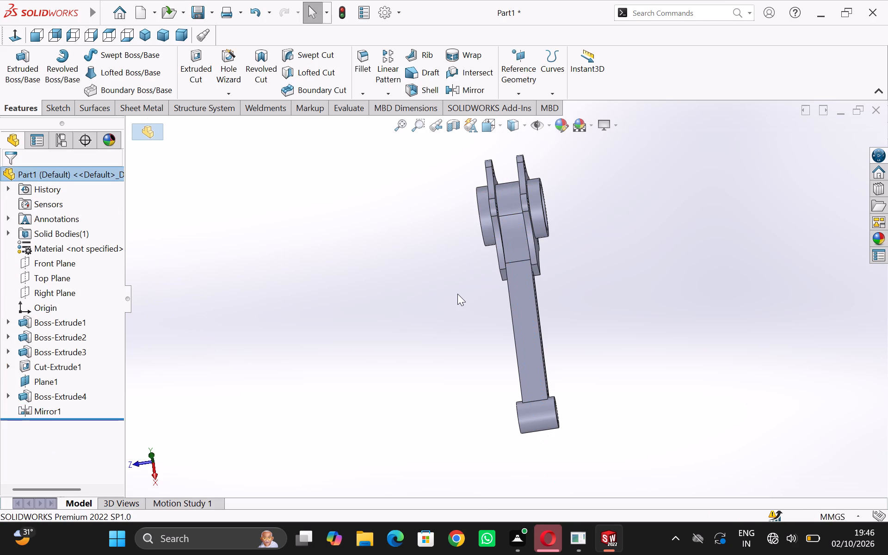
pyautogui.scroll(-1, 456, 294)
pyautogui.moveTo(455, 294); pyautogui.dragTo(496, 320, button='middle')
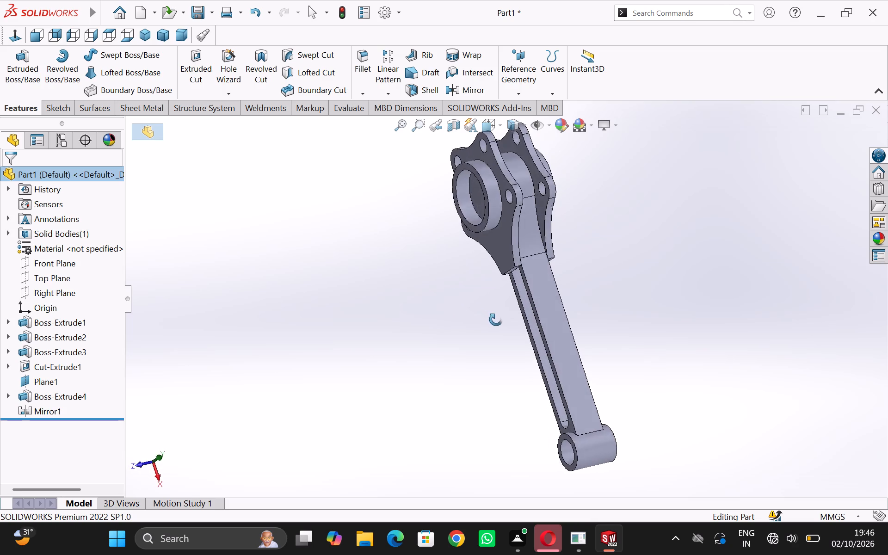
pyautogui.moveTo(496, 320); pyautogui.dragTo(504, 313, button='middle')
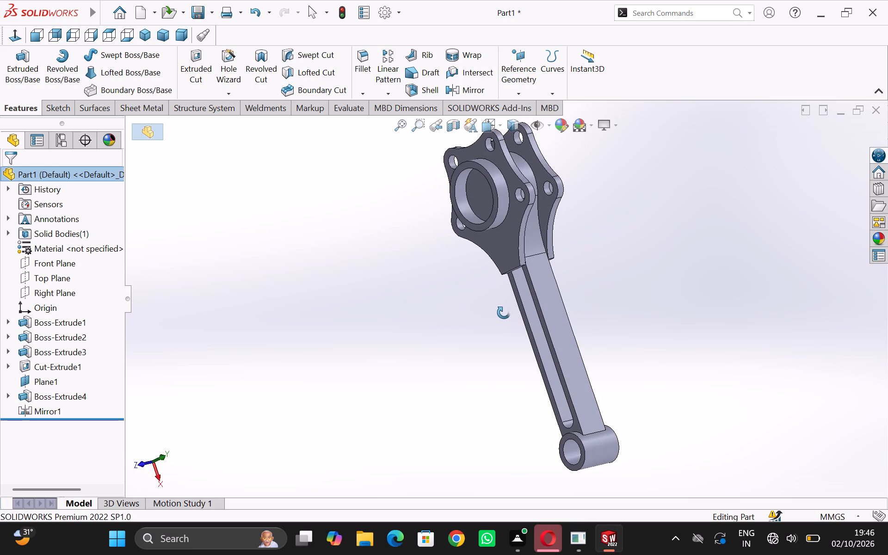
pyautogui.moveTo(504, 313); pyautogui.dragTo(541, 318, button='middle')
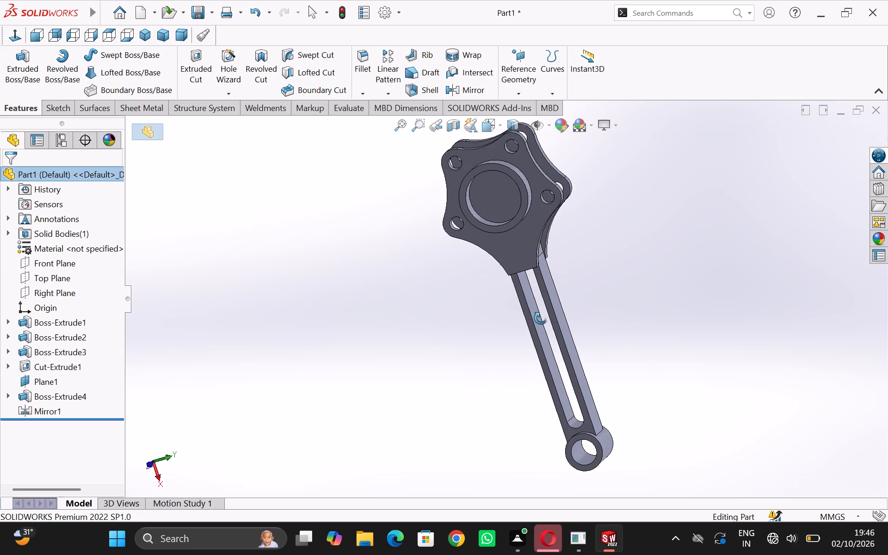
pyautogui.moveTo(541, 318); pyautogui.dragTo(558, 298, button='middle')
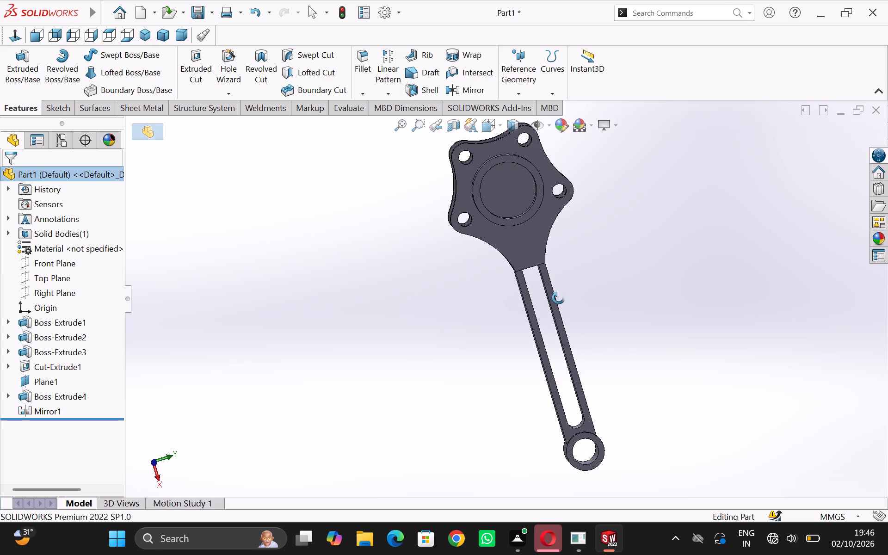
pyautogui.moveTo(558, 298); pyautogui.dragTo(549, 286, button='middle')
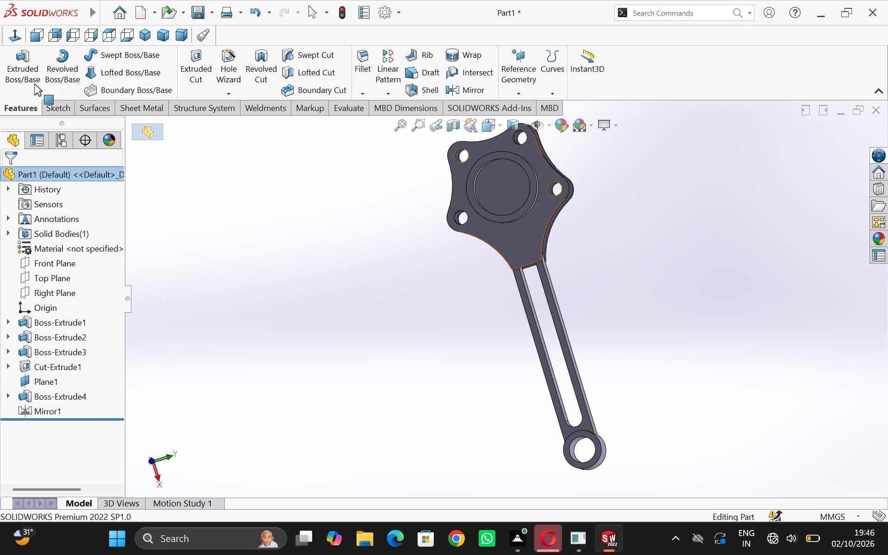
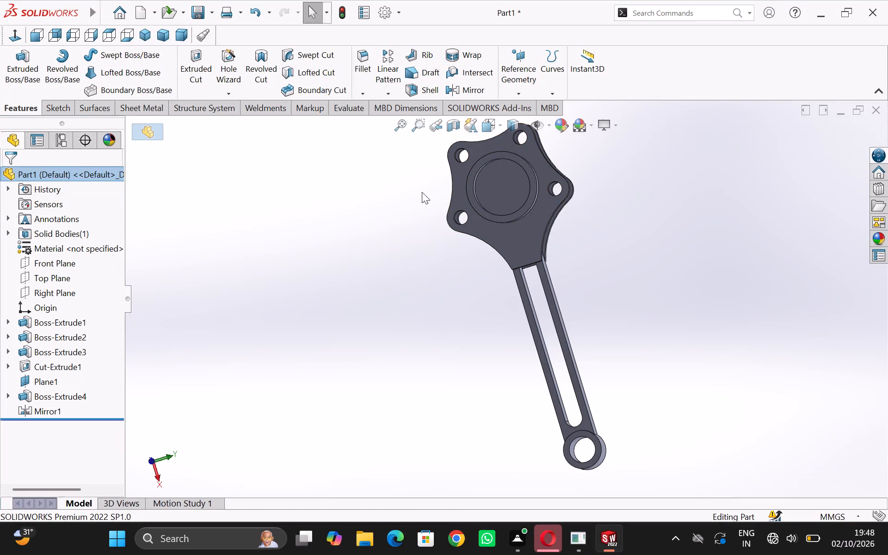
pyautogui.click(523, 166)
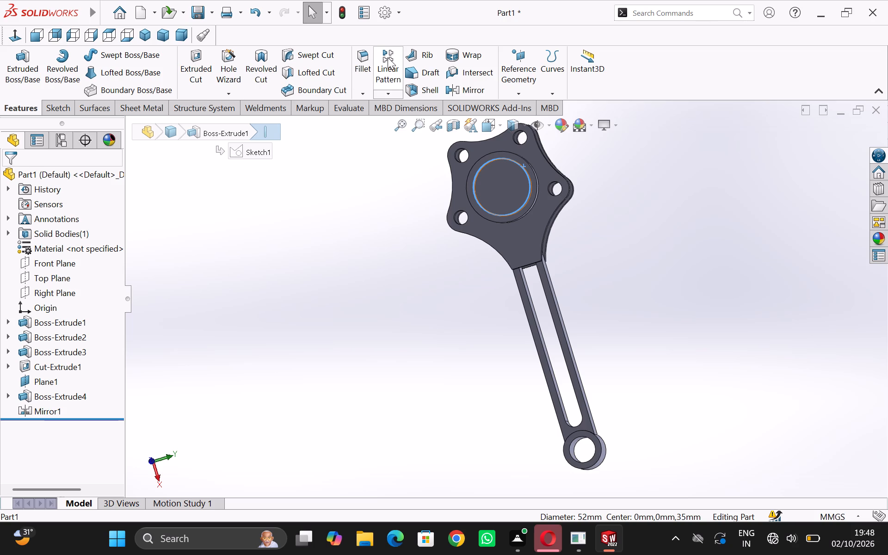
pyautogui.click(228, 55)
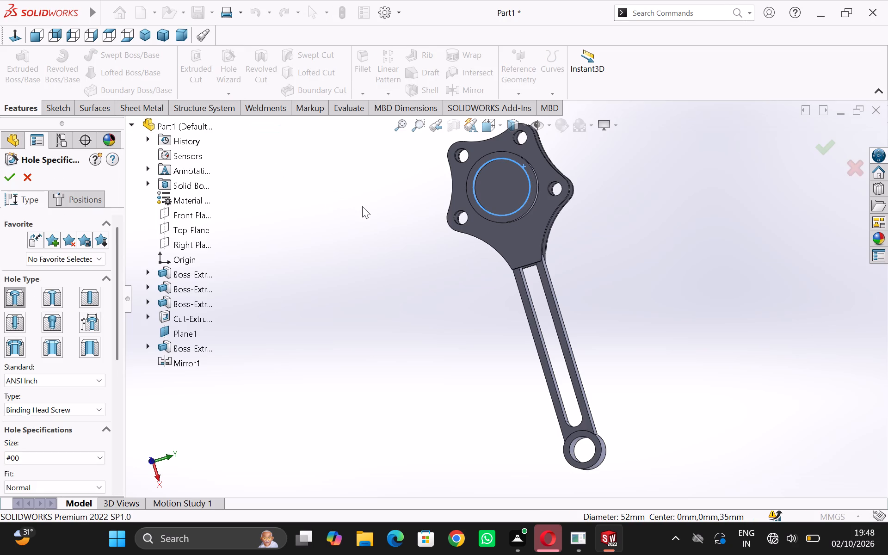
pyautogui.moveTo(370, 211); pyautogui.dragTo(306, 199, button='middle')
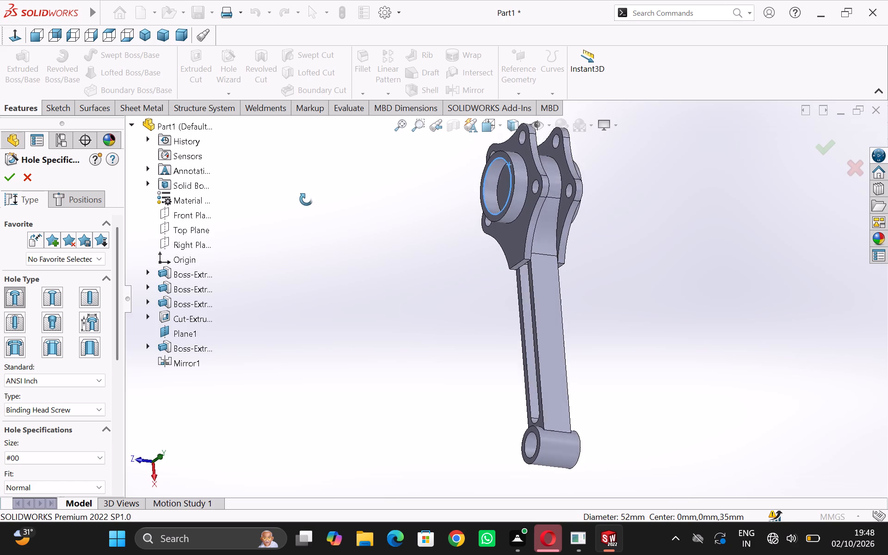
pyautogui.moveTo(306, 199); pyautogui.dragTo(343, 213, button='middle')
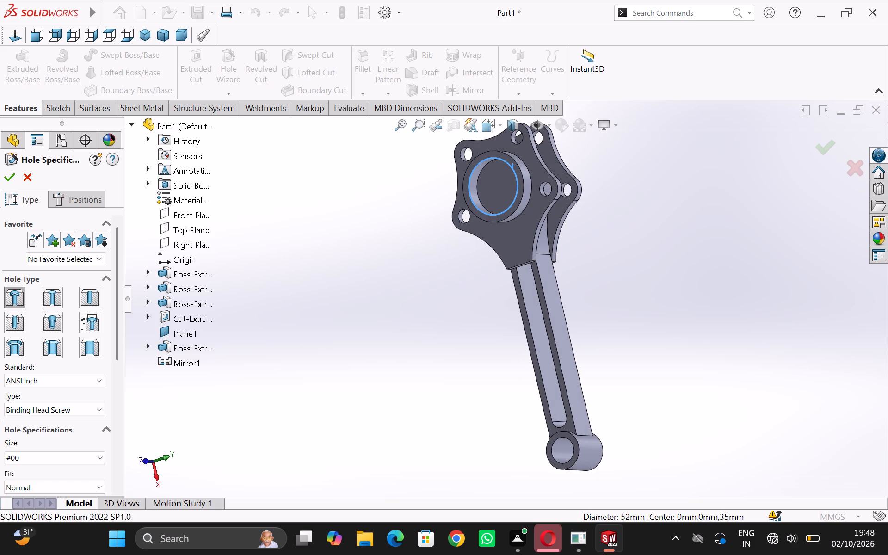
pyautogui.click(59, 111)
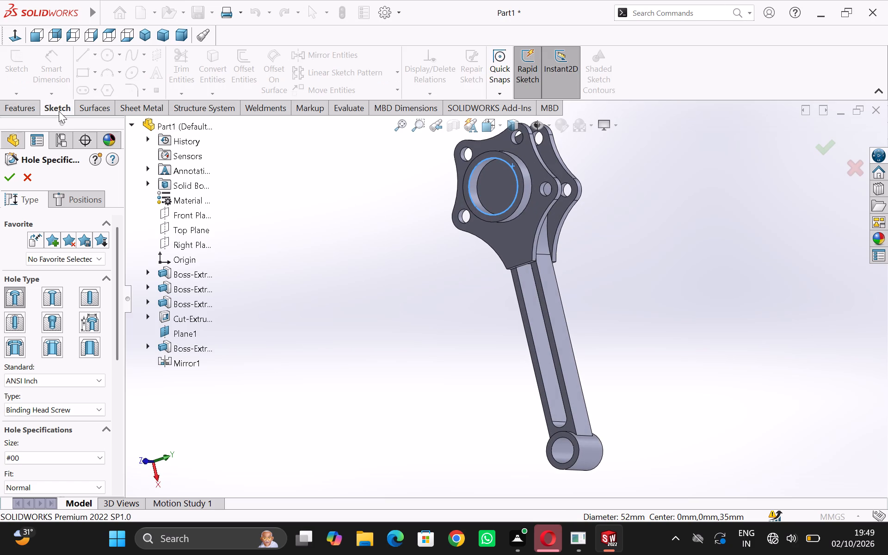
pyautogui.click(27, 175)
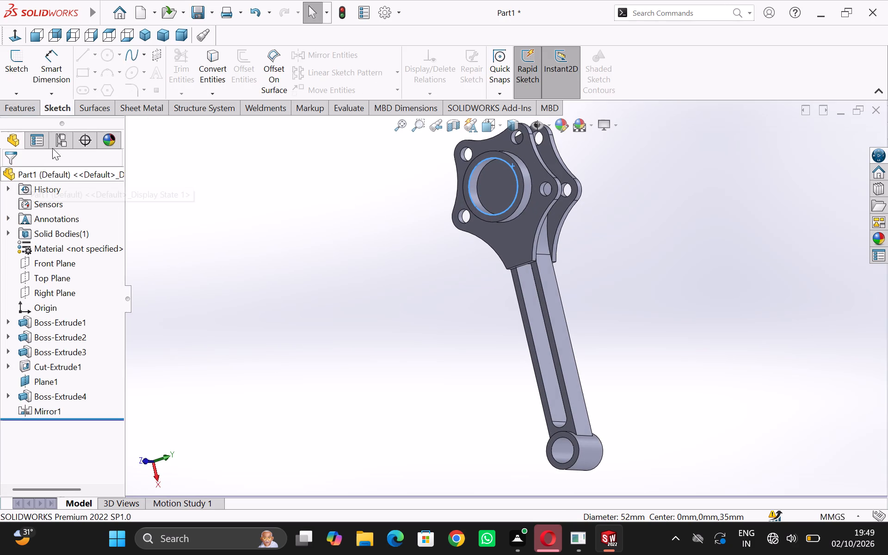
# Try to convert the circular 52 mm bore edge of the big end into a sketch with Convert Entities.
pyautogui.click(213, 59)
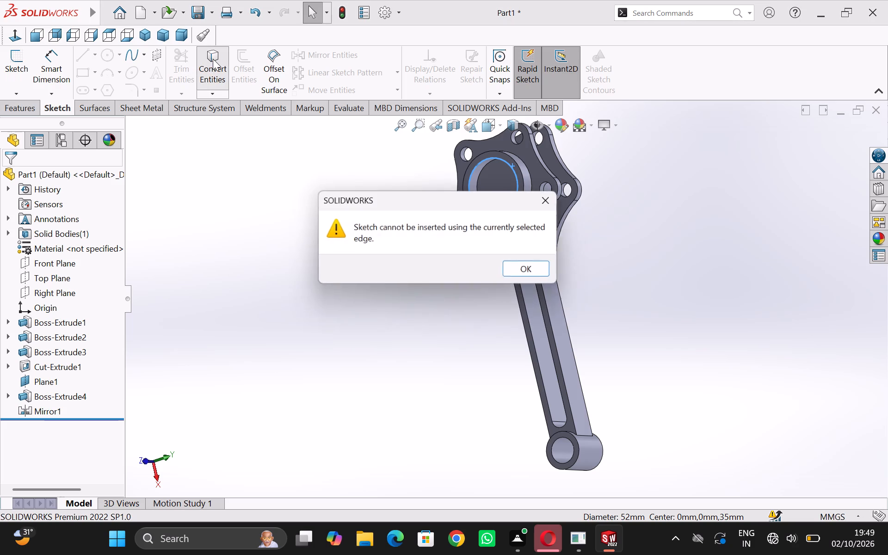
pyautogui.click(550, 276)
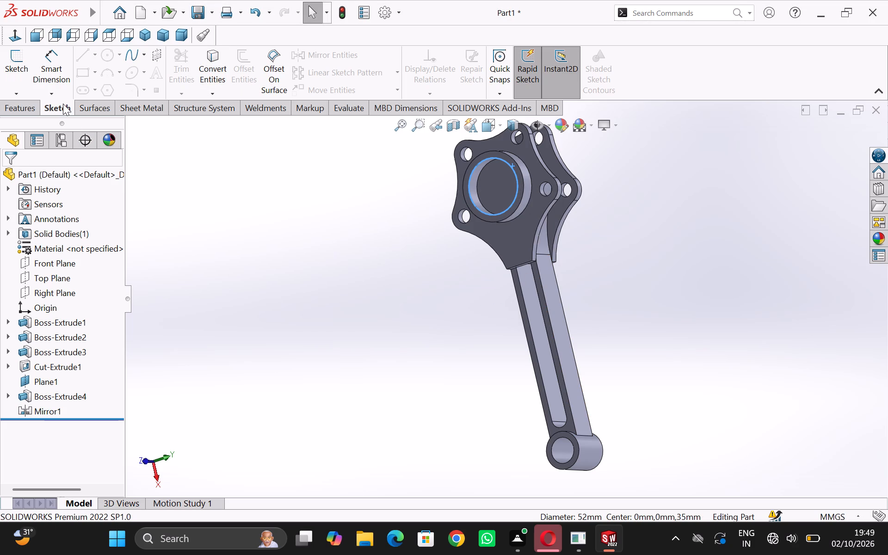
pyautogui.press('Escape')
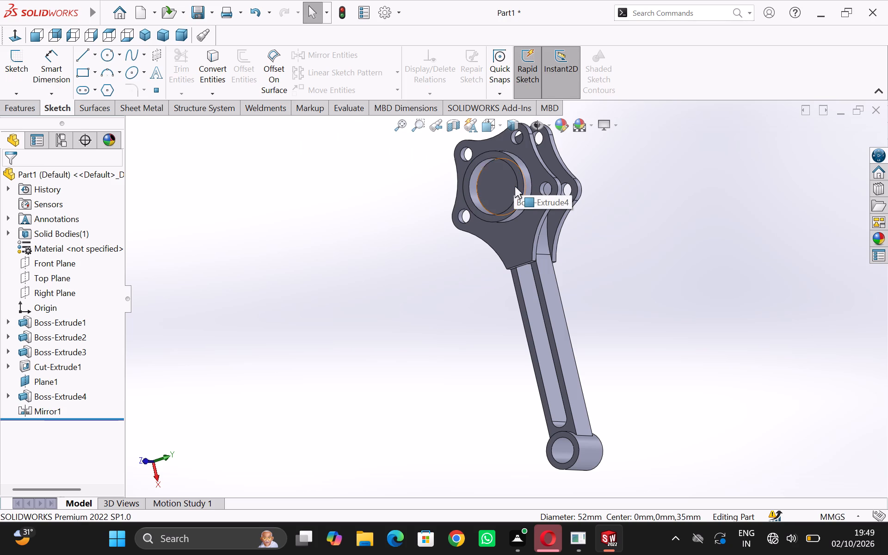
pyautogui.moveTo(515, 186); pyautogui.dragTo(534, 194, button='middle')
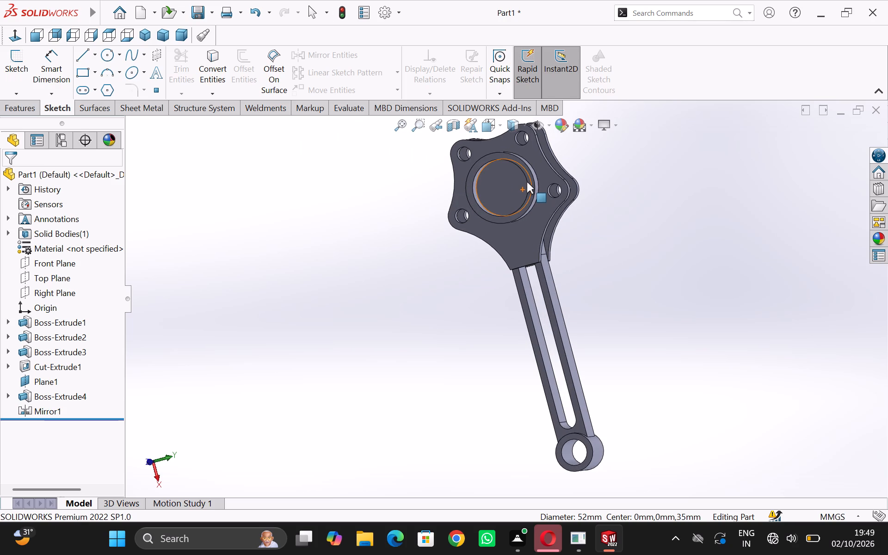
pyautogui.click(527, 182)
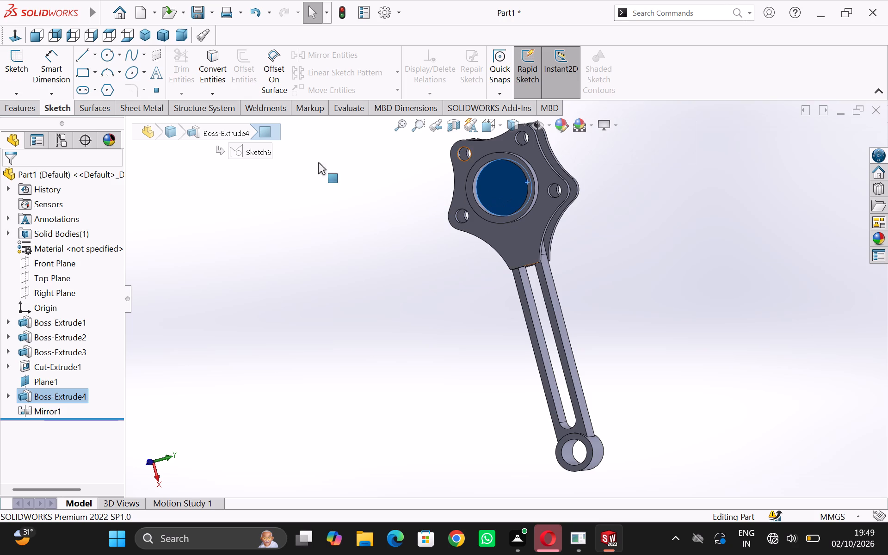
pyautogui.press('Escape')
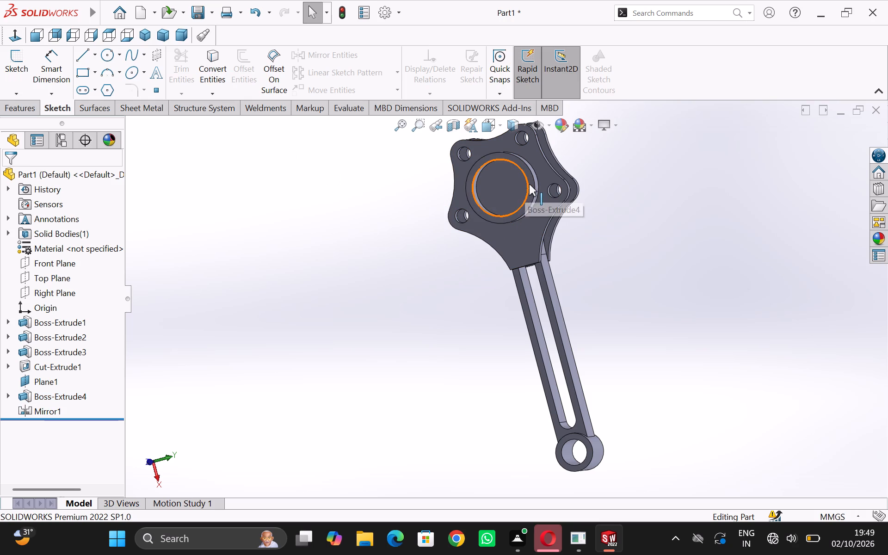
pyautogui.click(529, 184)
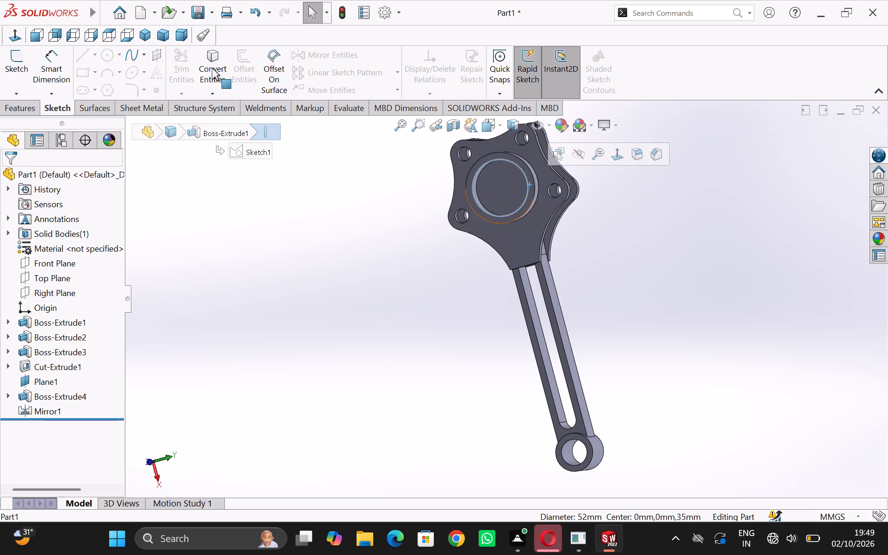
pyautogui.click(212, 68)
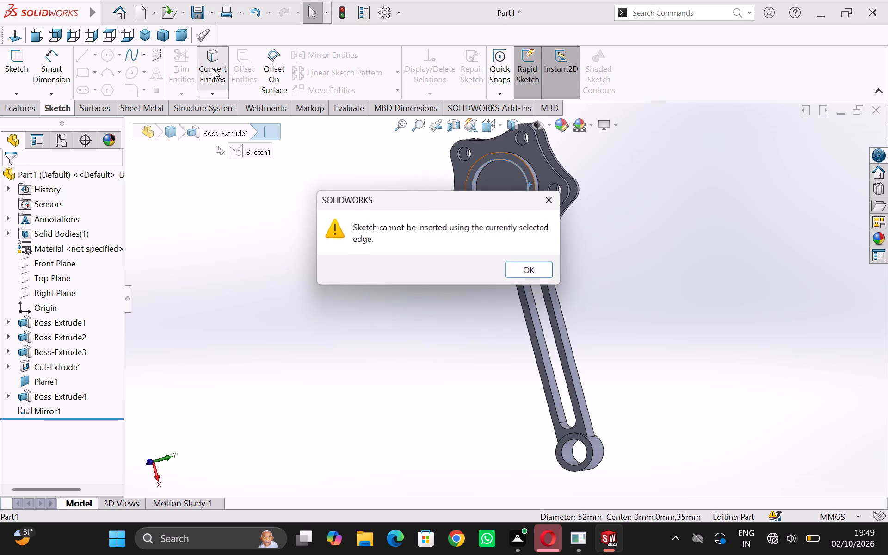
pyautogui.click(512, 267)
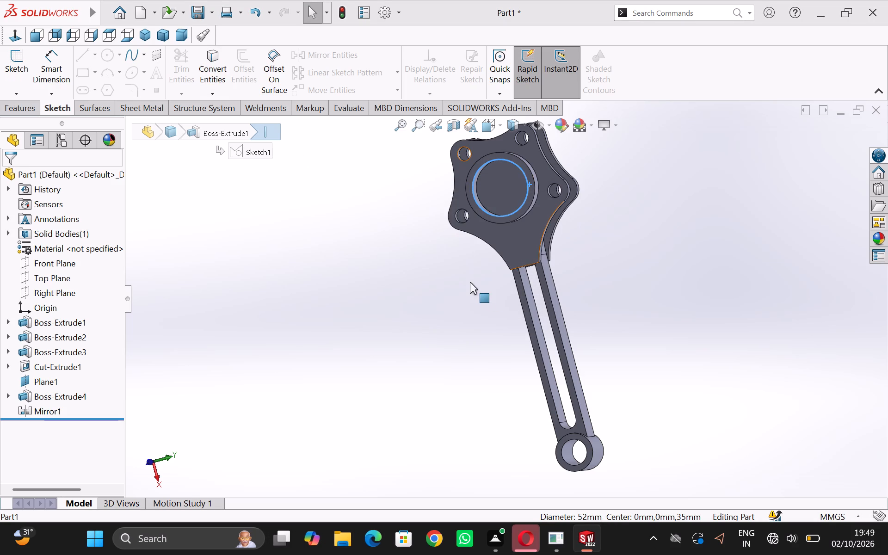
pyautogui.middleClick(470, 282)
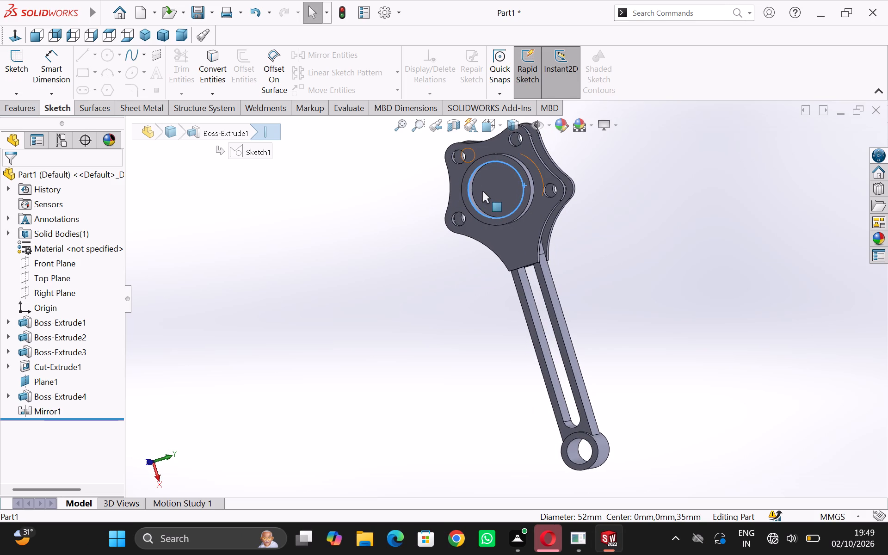
# Sketch a circle of 26 mm radius centred on the origin, on the flange face closing the big-end bore, and exit the sketch.
pyautogui.click(492, 188)
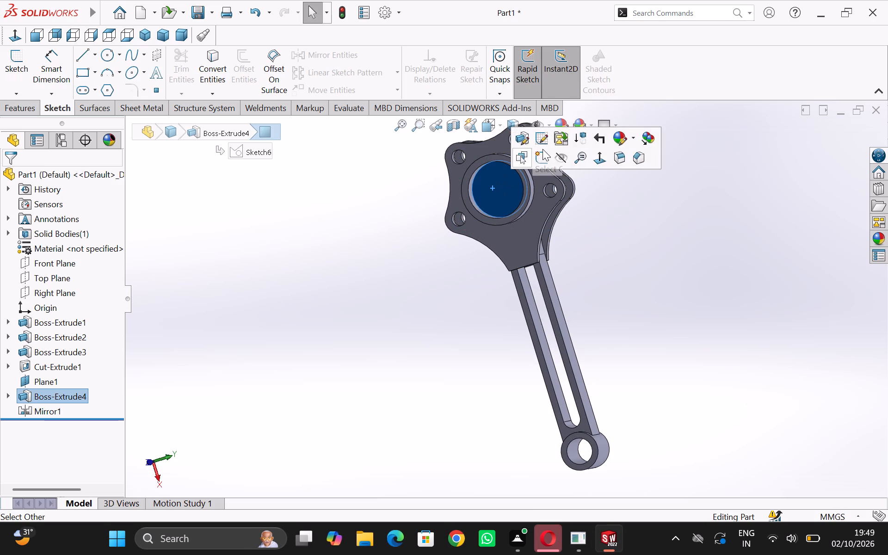
pyautogui.click(545, 155)
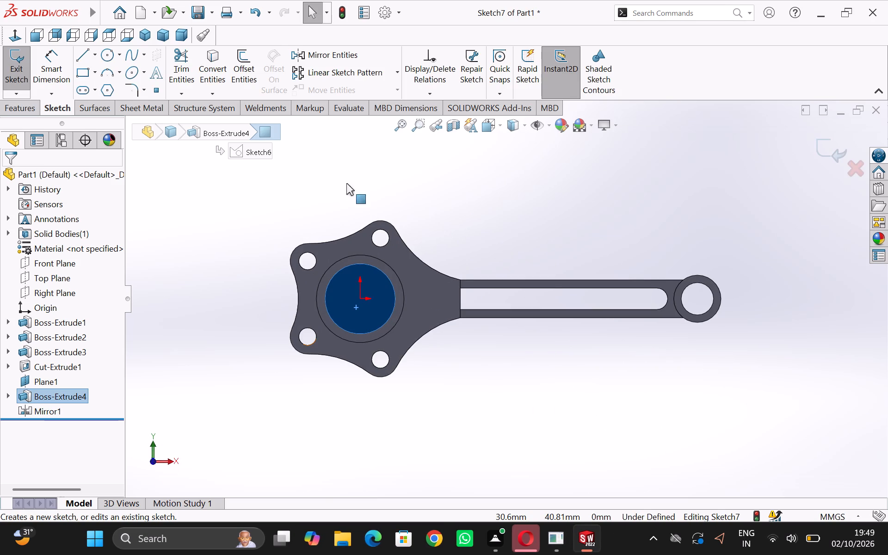
pyautogui.click(110, 58)
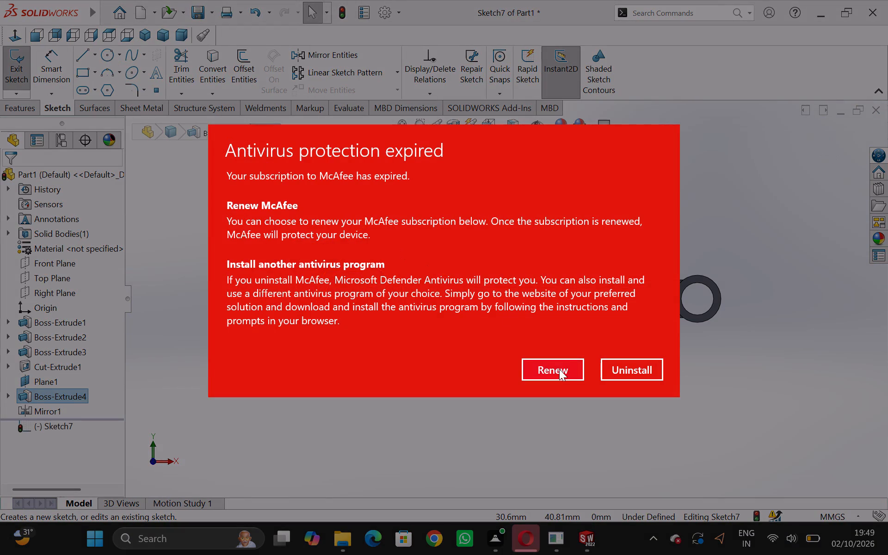
pyautogui.click(748, 162)
pyautogui.click(560, 364)
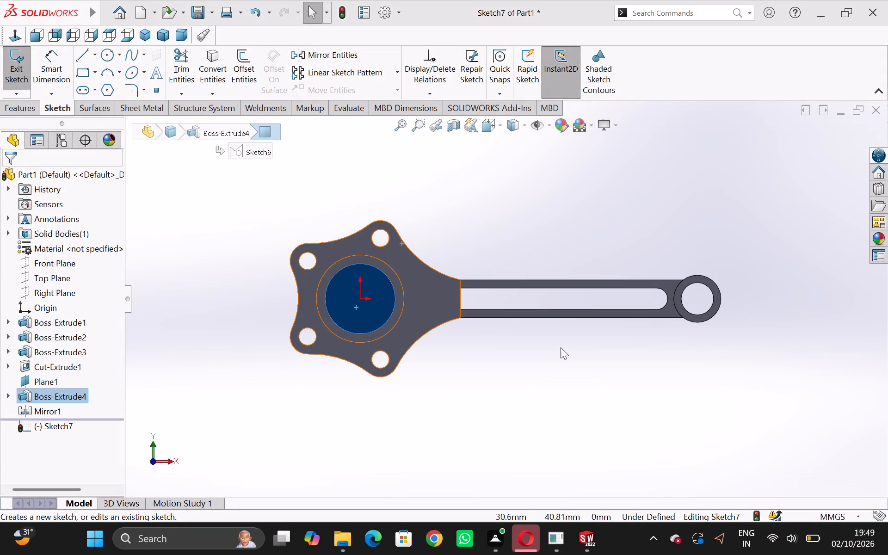
pyautogui.click(101, 57)
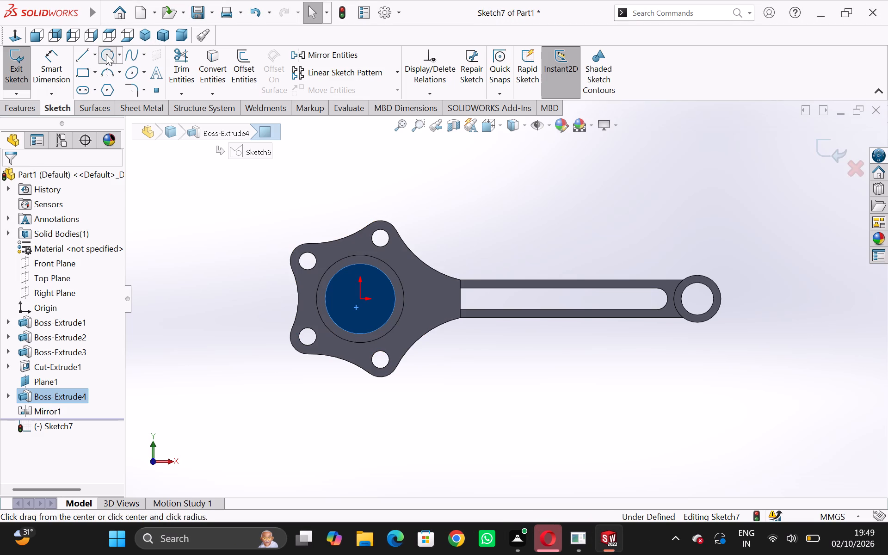
pyautogui.click(361, 298)
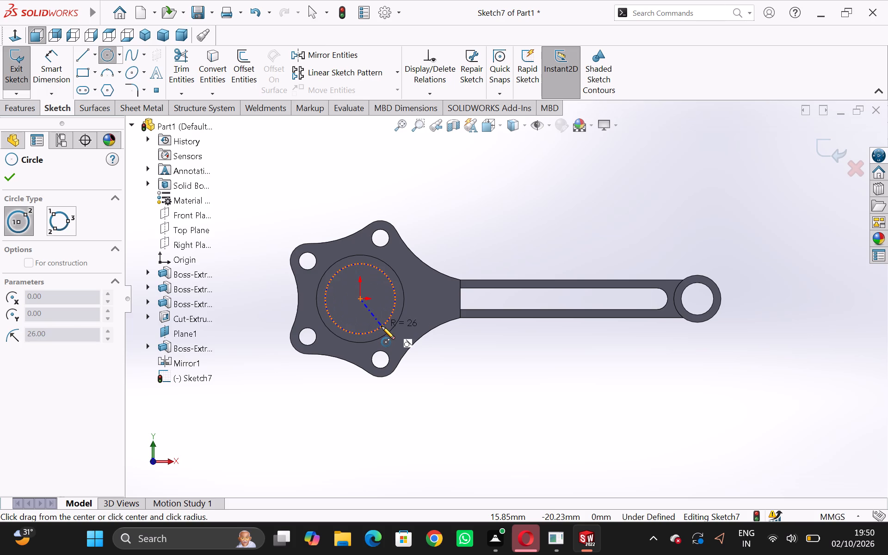
pyautogui.click(382, 326)
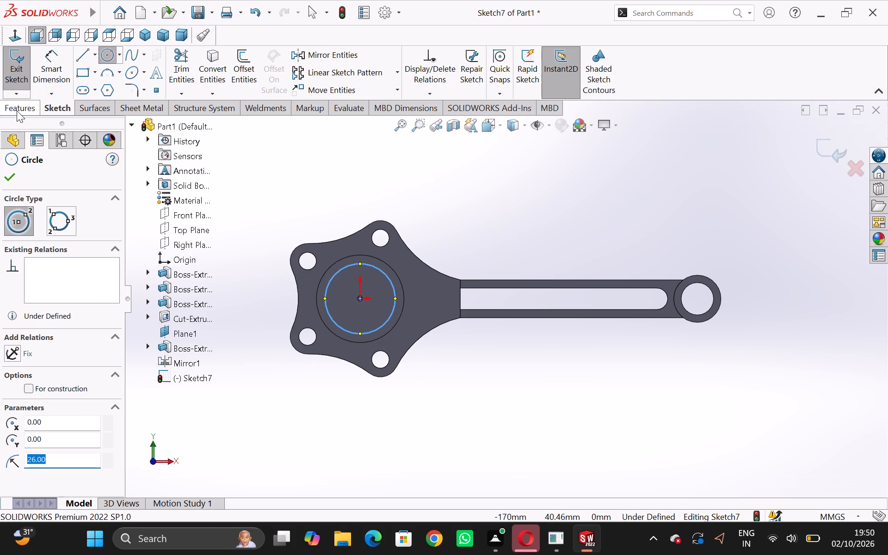
pyautogui.click(9, 181)
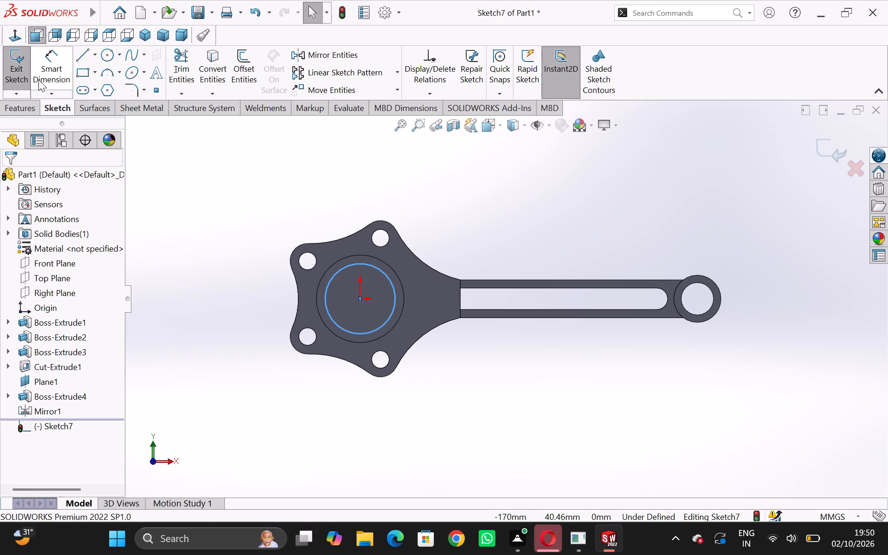
pyautogui.click(16, 73)
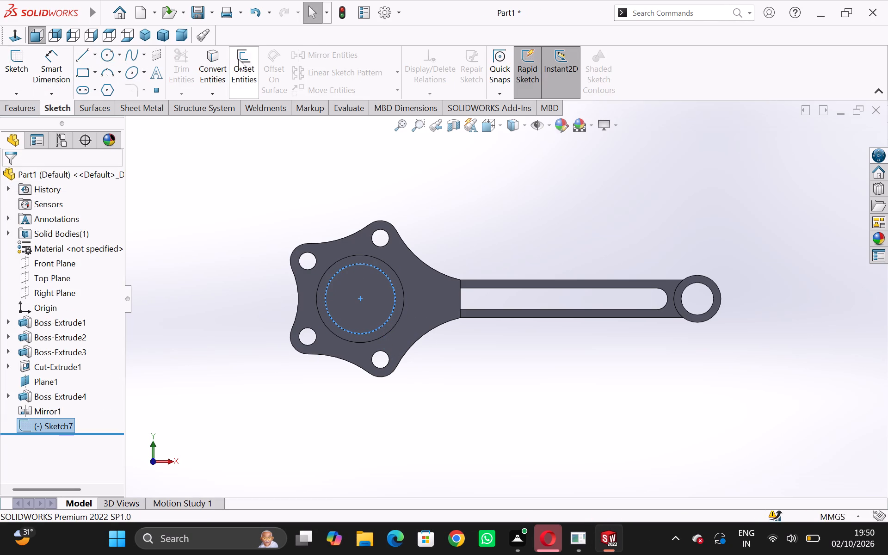
# Cut-extrude the bore circle 87 mm blind through the big end to open the bore across both flanges.
pyautogui.click(24, 111)
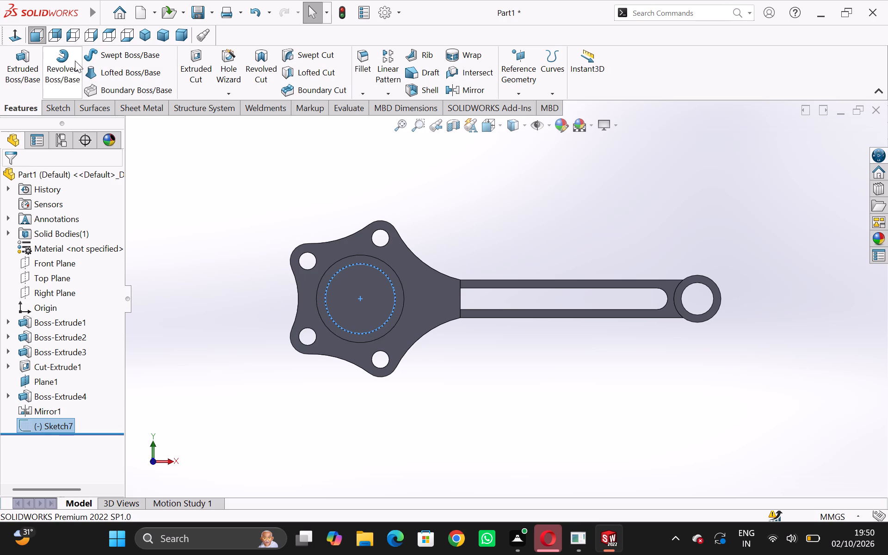
pyautogui.click(195, 63)
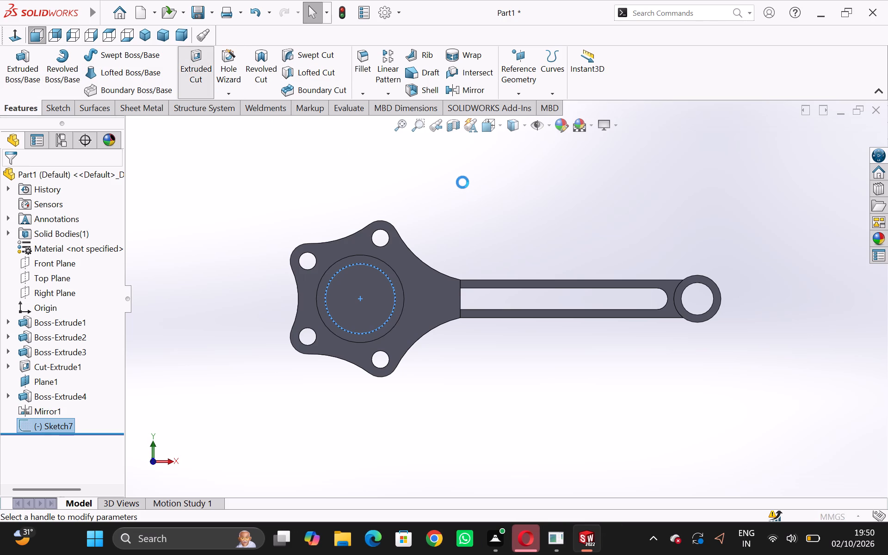
pyautogui.moveTo(487, 204); pyautogui.dragTo(410, 275, button='middle')
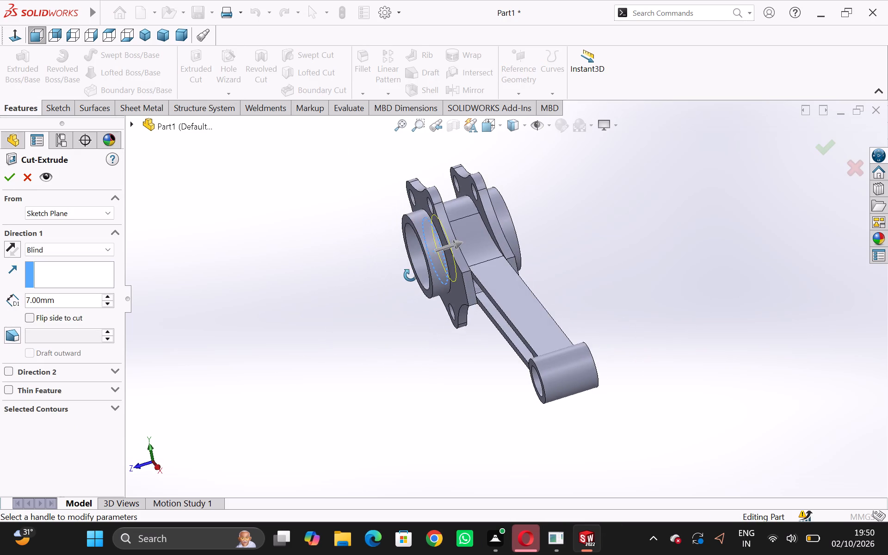
pyautogui.moveTo(410, 275); pyautogui.dragTo(401, 282, button='middle')
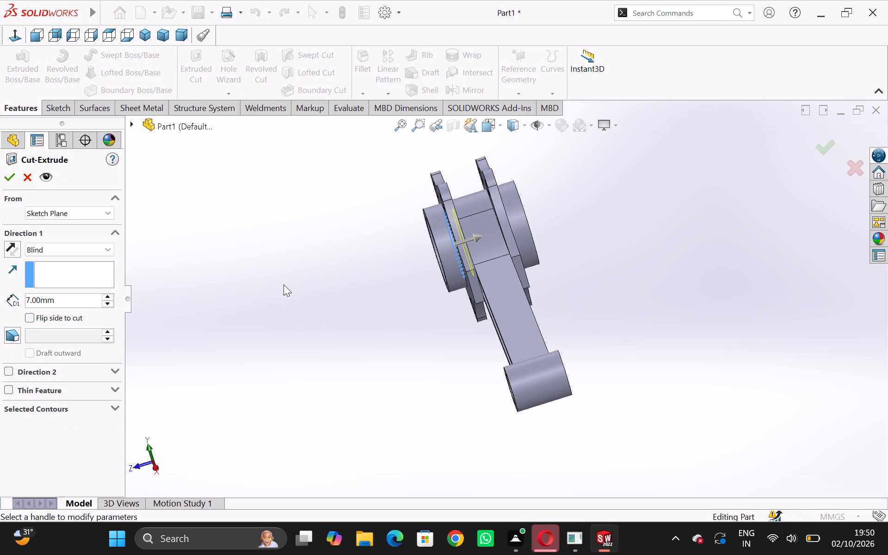
pyautogui.moveTo(105, 294); pyautogui.dragTo(109, 294)
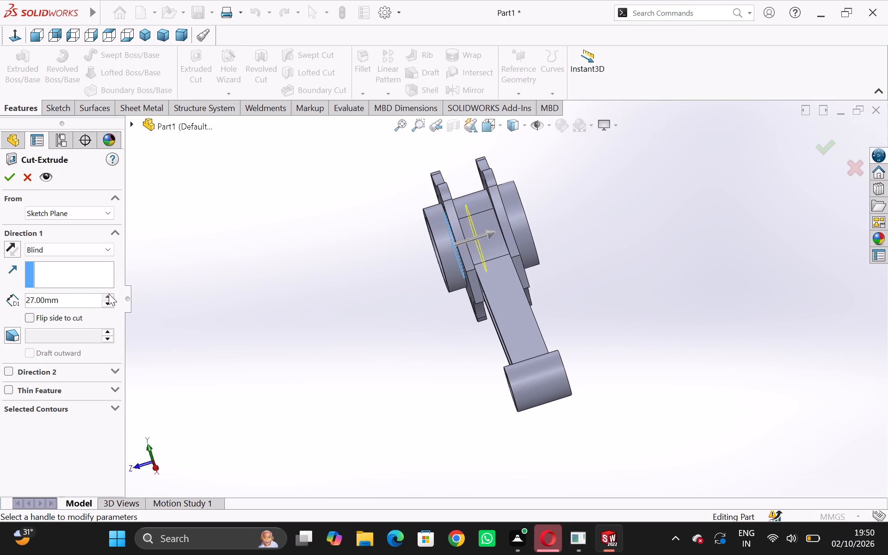
pyautogui.moveTo(109, 294); pyautogui.dragTo(112, 294)
pyautogui.click(11, 179)
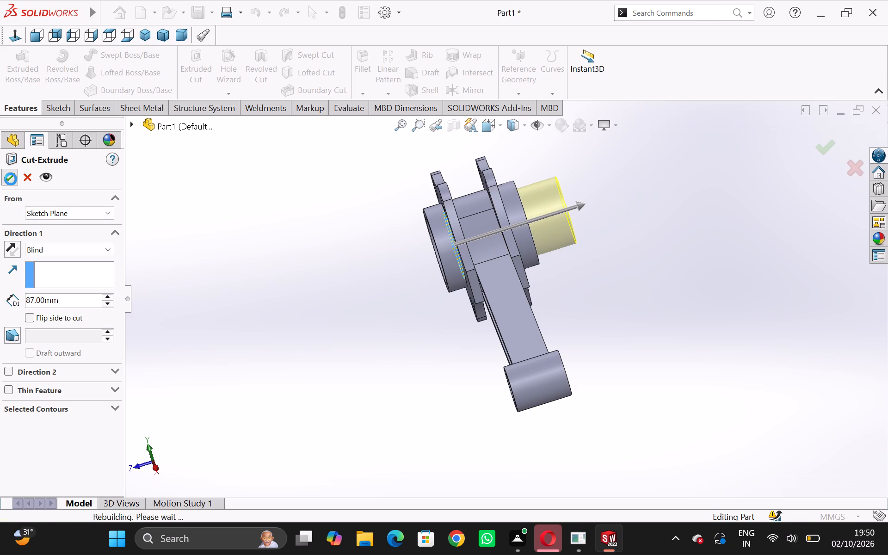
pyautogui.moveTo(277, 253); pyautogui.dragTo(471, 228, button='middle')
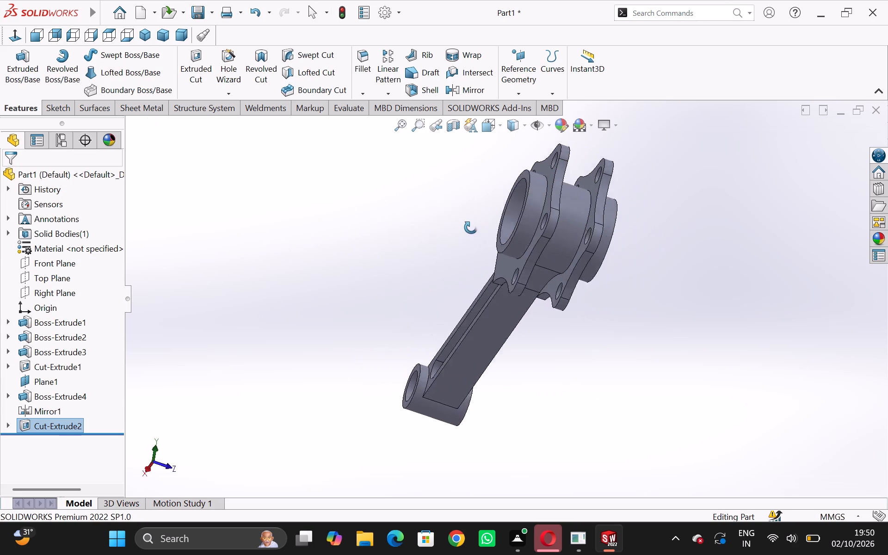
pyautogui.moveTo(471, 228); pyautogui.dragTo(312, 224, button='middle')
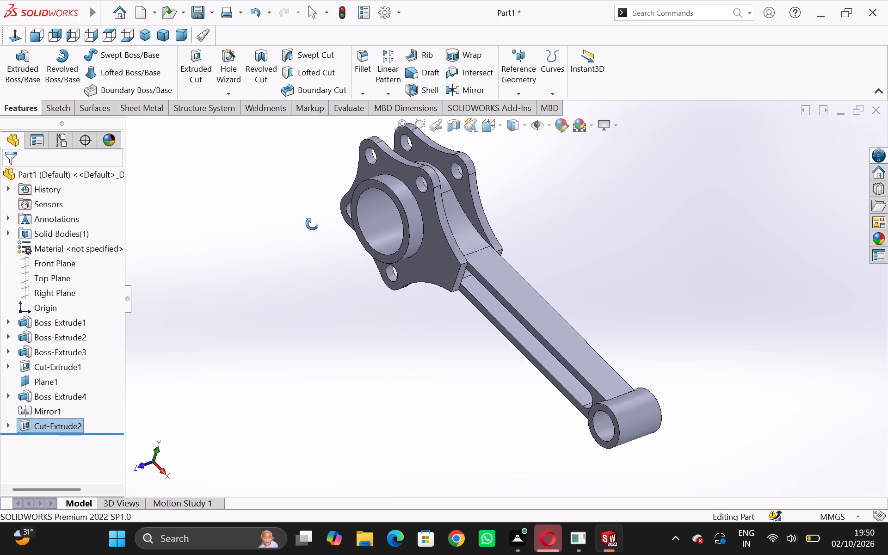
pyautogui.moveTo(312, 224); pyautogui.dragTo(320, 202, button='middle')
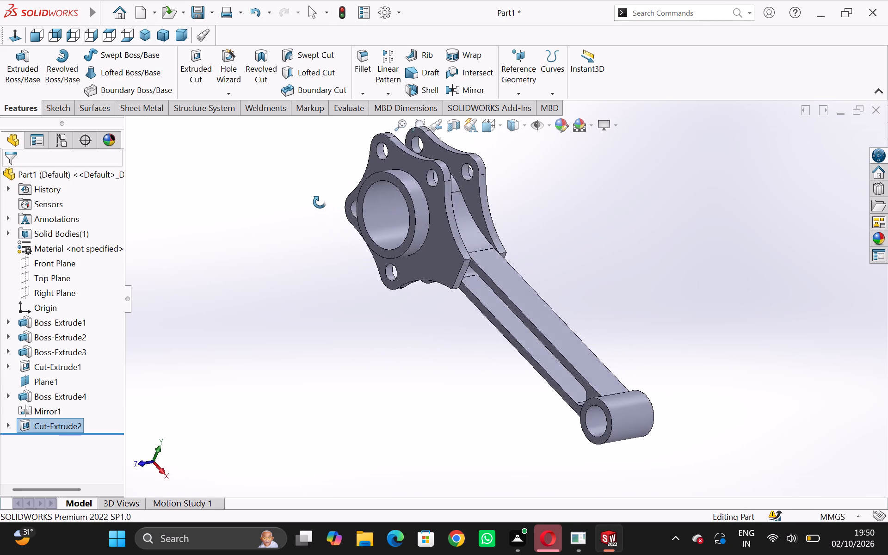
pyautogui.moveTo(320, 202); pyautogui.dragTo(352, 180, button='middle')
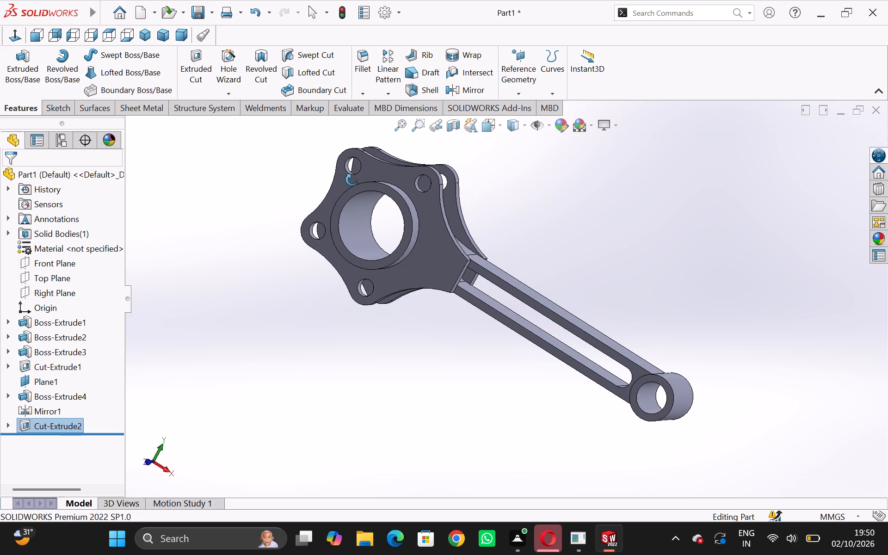
# Examine the opened big-end bore, both bolt-hole flanges and the slotted shank from several angles.
pyautogui.moveTo(352, 180); pyautogui.dragTo(358, 185, button='middle')
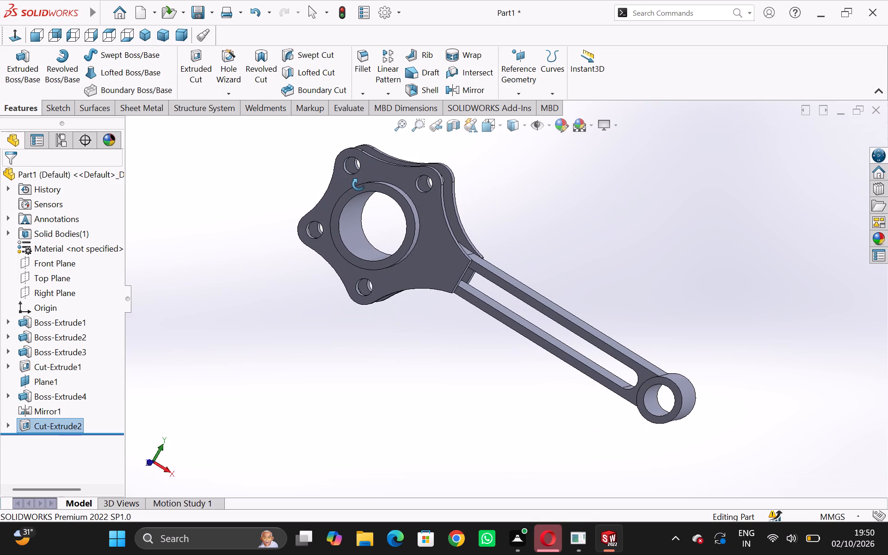
pyautogui.moveTo(358, 185); pyautogui.dragTo(370, 192, button='middle')
pyautogui.moveTo(370, 192); pyautogui.dragTo(367, 194, button='middle')
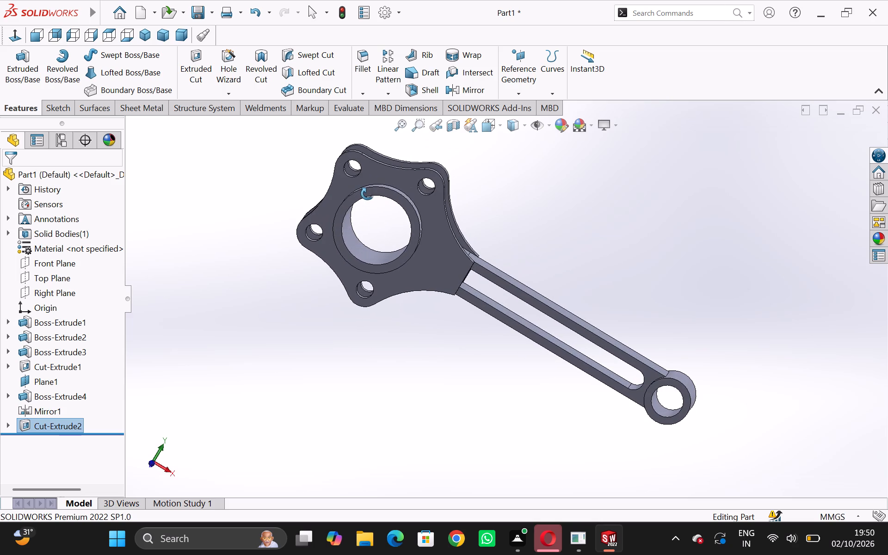
pyautogui.moveTo(367, 194); pyautogui.dragTo(369, 195, button='middle')
pyautogui.moveTo(382, 207); pyautogui.dragTo(382, 208, button='middle')
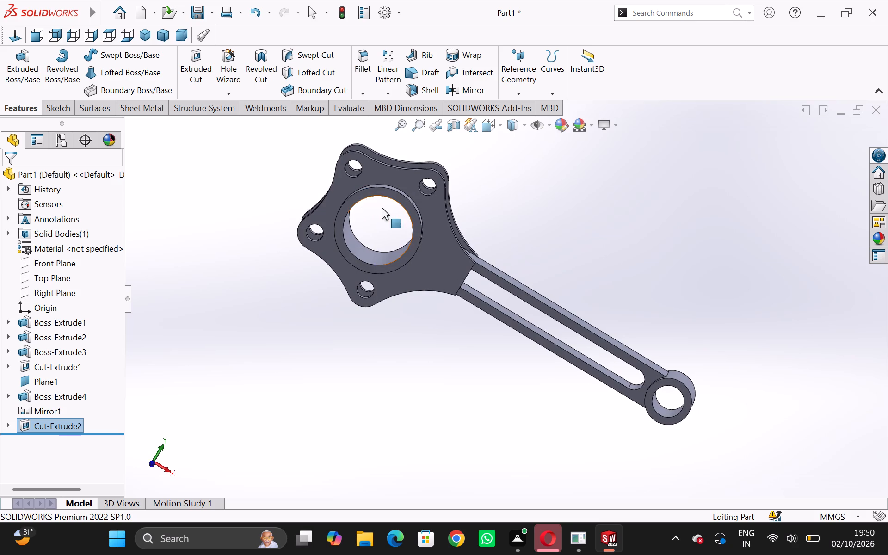
pyautogui.moveTo(382, 208); pyautogui.dragTo(310, 281, button='middle')
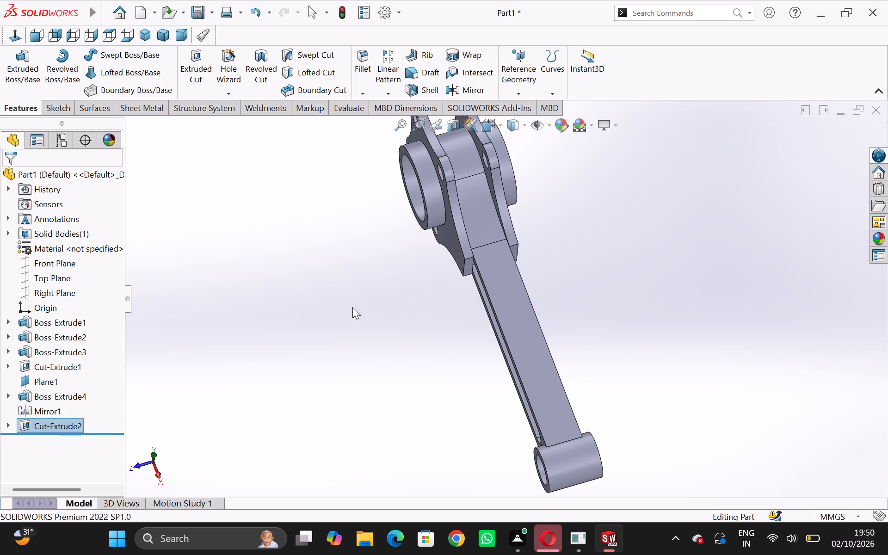
pyautogui.moveTo(410, 301); pyautogui.dragTo(444, 256, button='middle')
pyautogui.scroll(1, 411, 301)
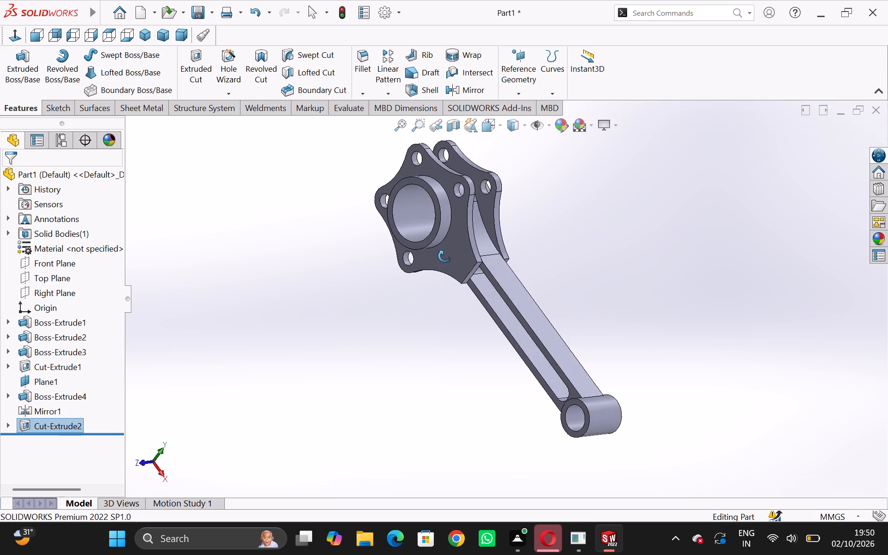
pyautogui.moveTo(444, 256); pyautogui.dragTo(430, 245, button='middle')
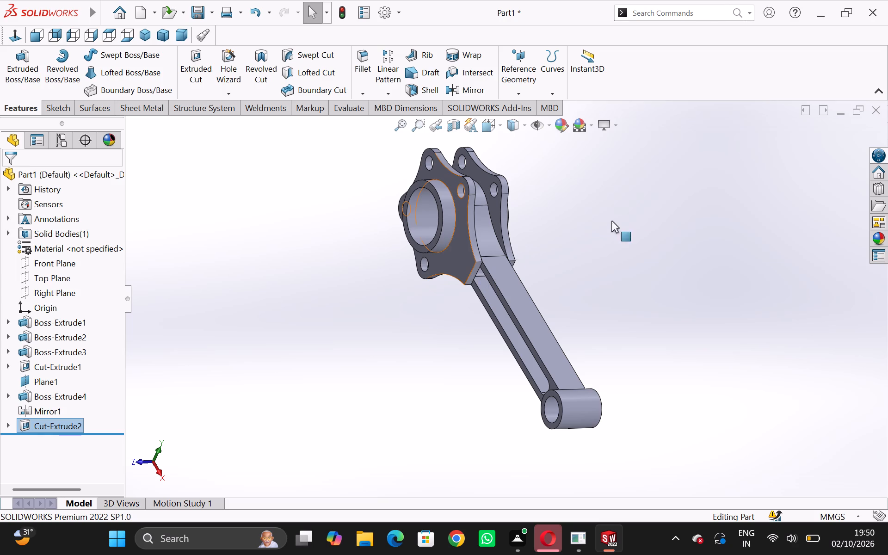
pyautogui.rightClick(630, 206)
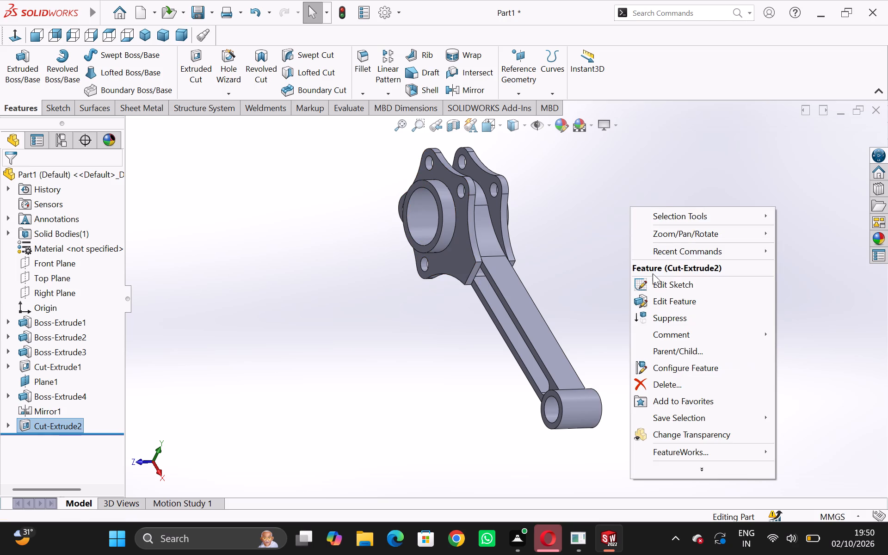
pyautogui.click(594, 318)
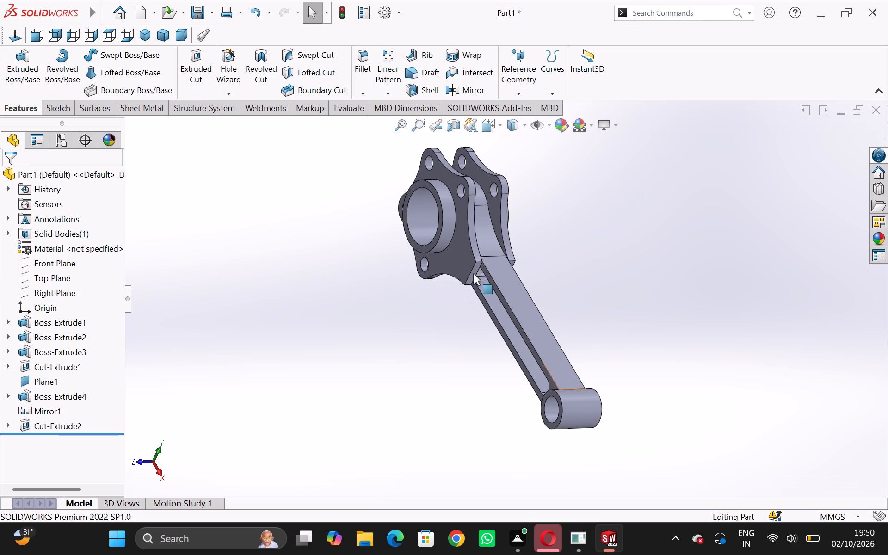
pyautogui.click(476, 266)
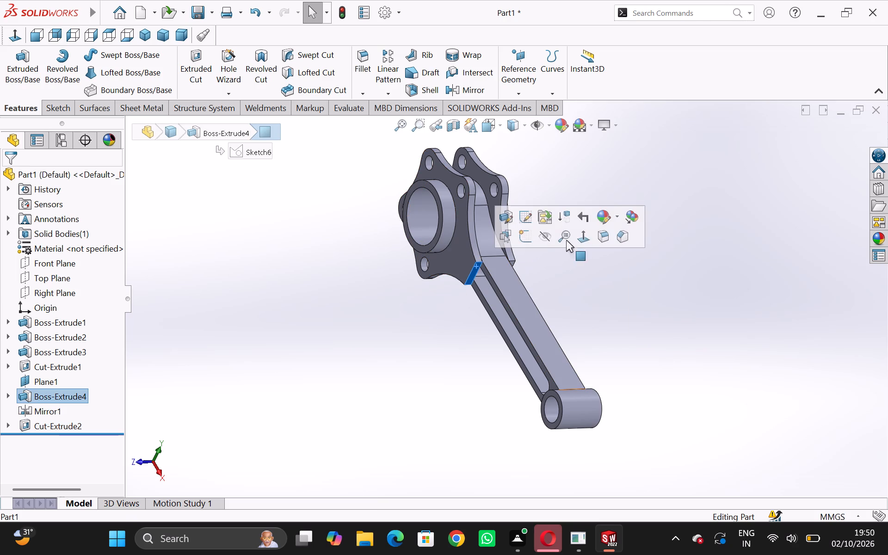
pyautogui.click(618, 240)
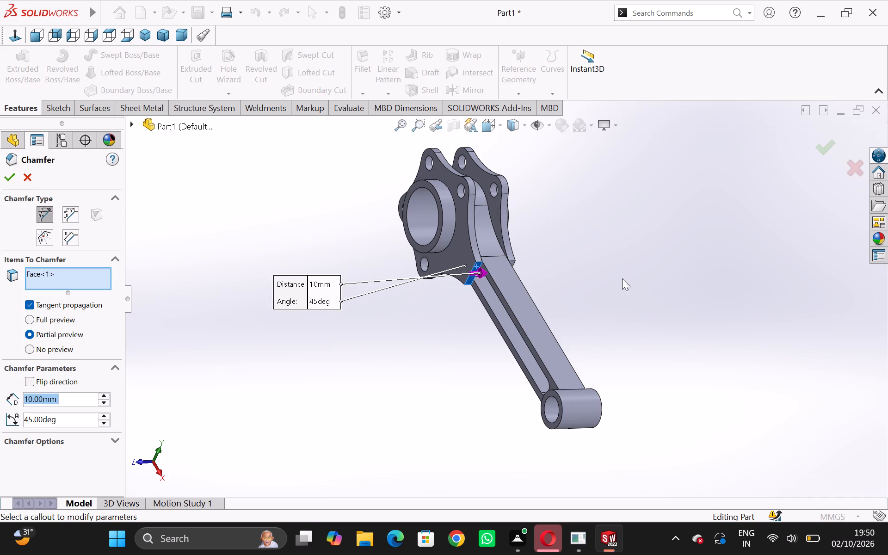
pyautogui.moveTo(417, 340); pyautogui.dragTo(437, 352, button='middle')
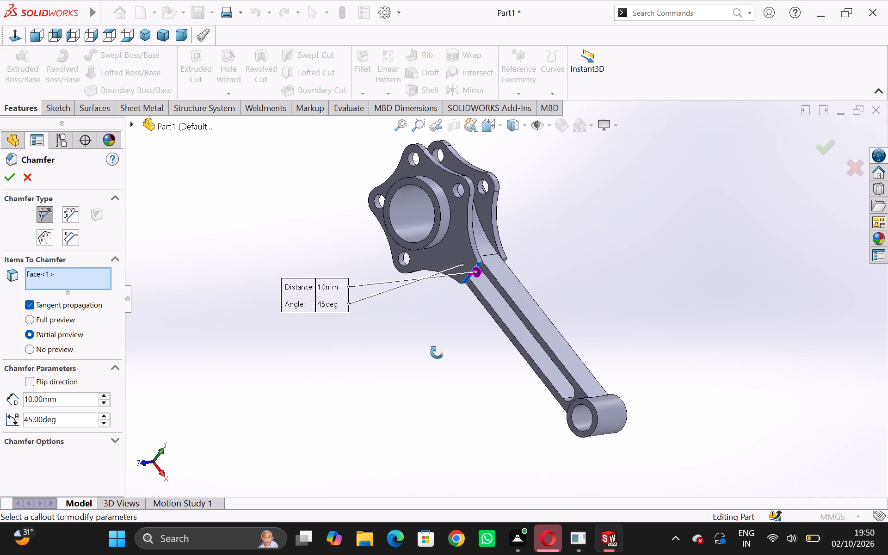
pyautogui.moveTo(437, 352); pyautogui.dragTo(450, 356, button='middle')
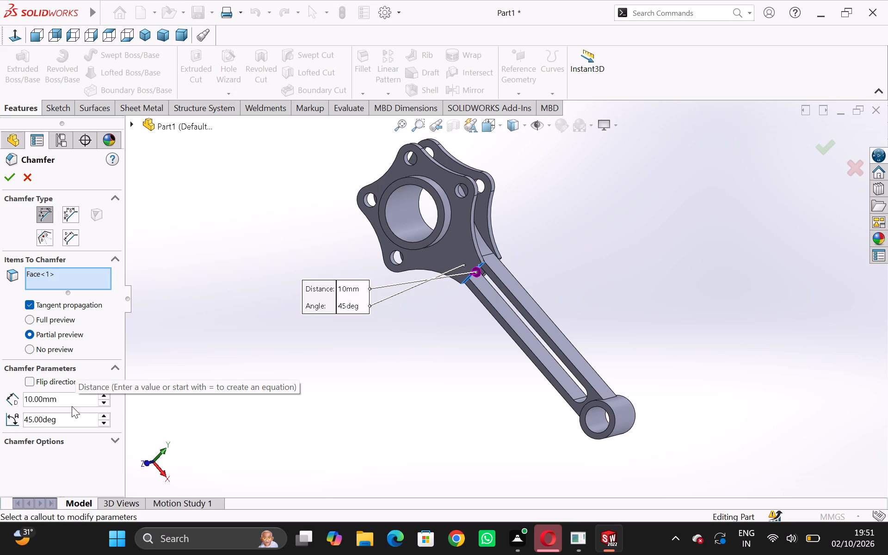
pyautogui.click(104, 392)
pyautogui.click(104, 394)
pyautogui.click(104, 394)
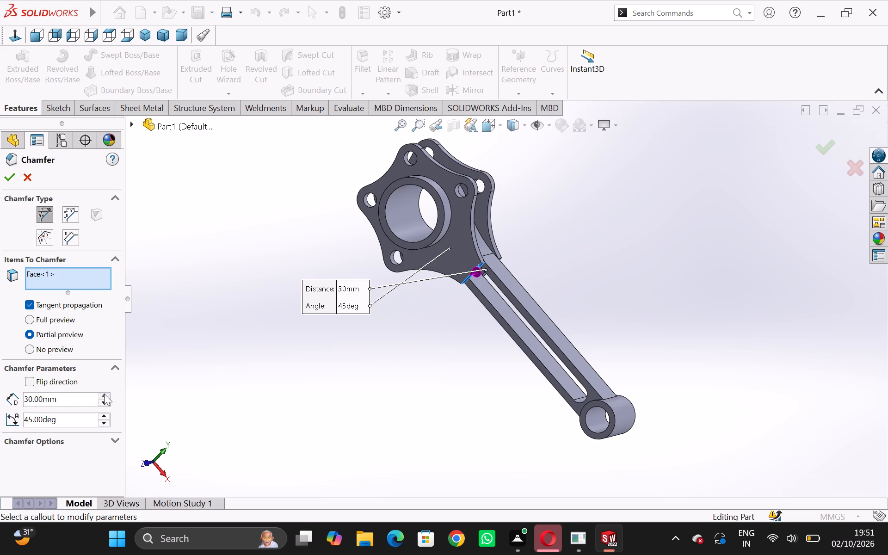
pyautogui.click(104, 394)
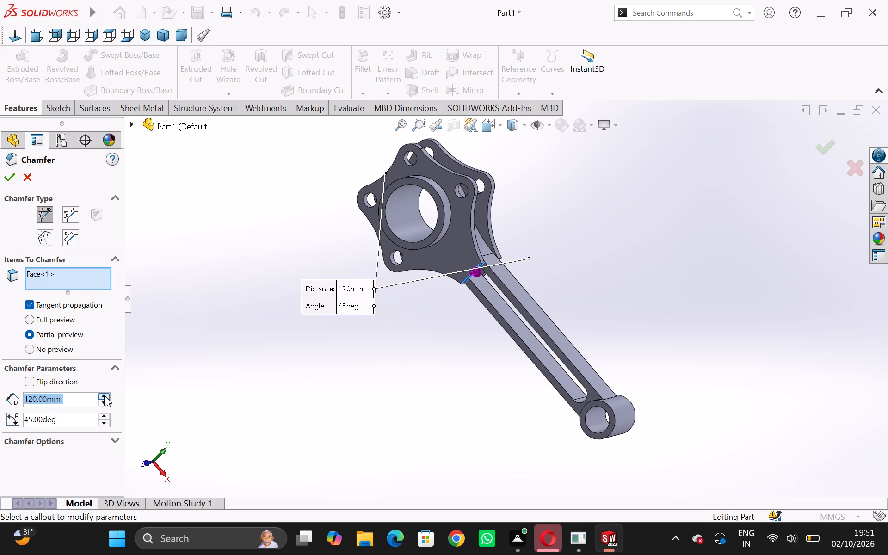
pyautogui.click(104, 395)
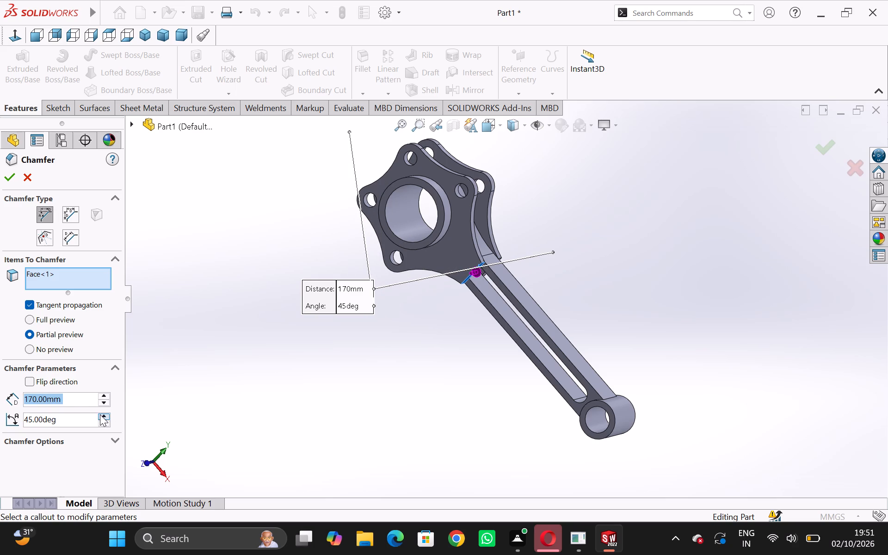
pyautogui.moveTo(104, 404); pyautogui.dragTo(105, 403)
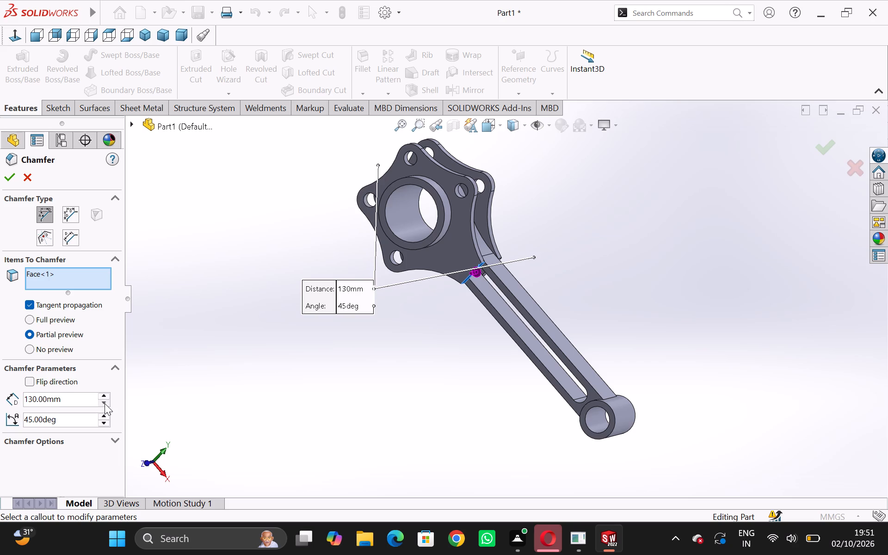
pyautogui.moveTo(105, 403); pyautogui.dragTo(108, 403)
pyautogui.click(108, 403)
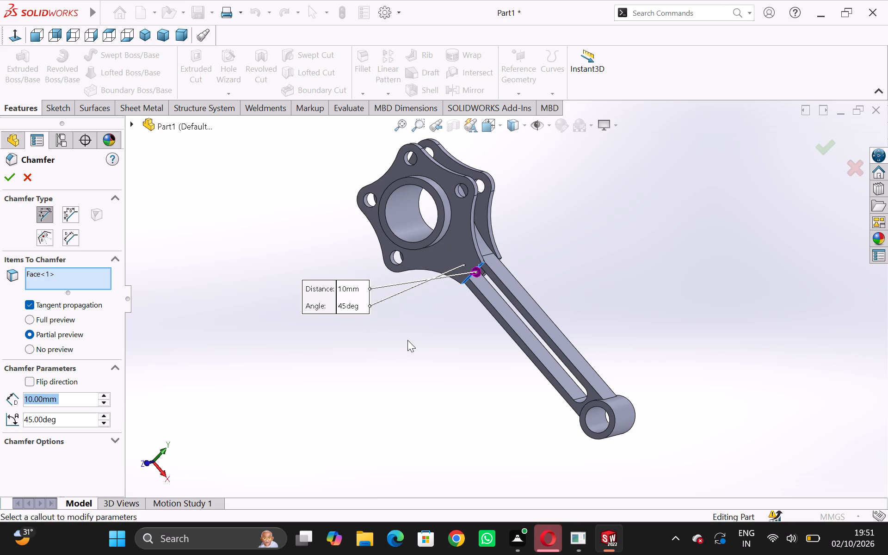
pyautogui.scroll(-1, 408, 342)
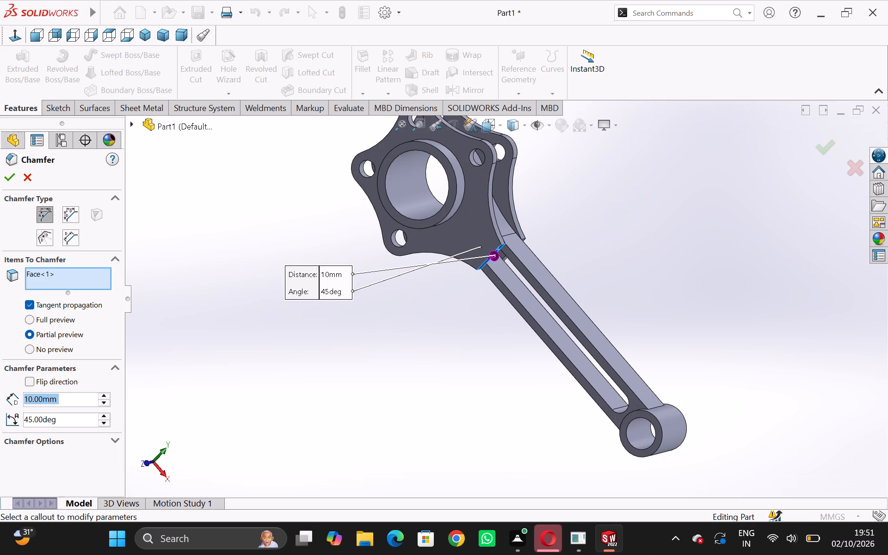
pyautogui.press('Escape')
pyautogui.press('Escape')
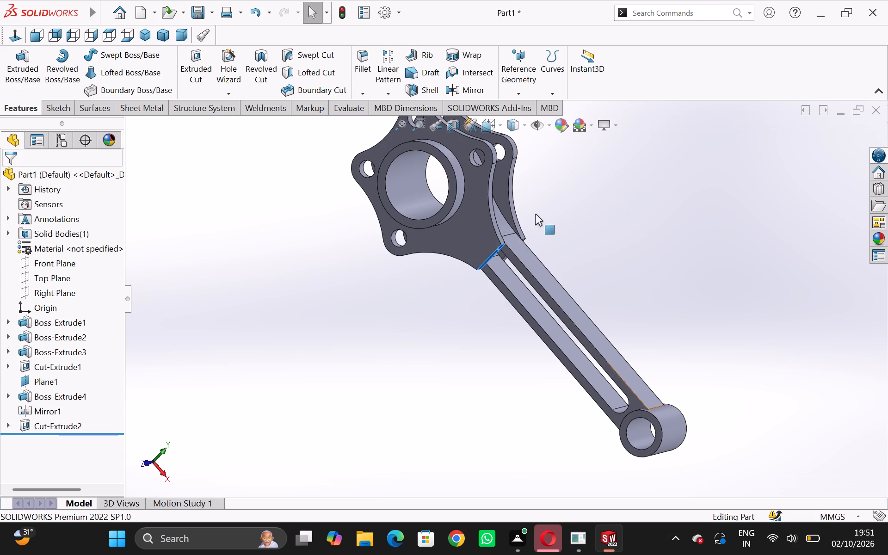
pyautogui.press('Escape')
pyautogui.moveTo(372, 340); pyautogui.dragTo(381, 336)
# Start a 10 mm by 45-degree chamfer on the short 6 mm flange edge beside the shank.
pyautogui.moveTo(475, 312); pyautogui.dragTo(428, 256, button='middle')
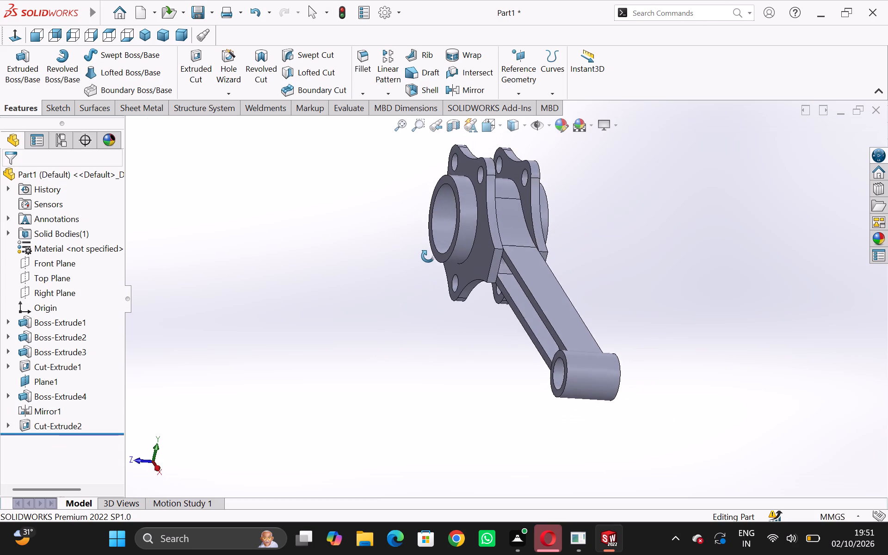
pyautogui.moveTo(428, 256); pyautogui.dragTo(427, 243, button='middle')
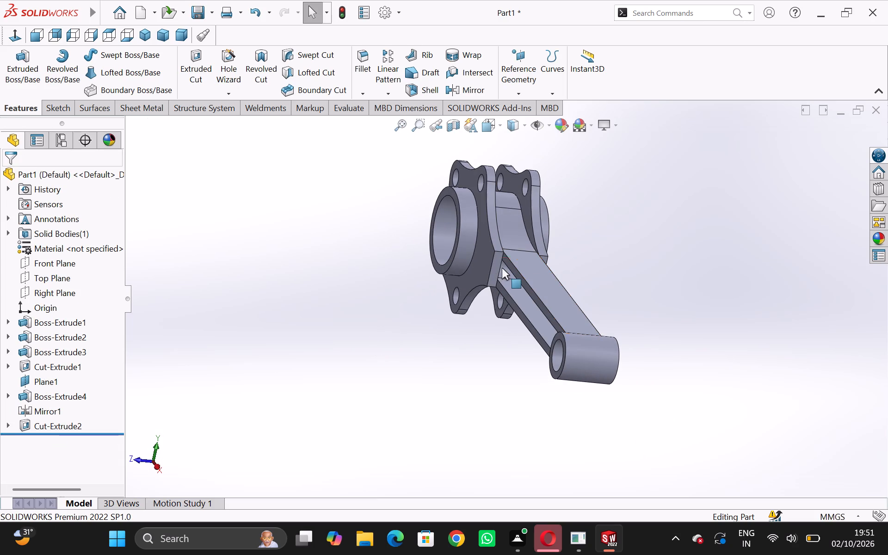
pyautogui.click(499, 265)
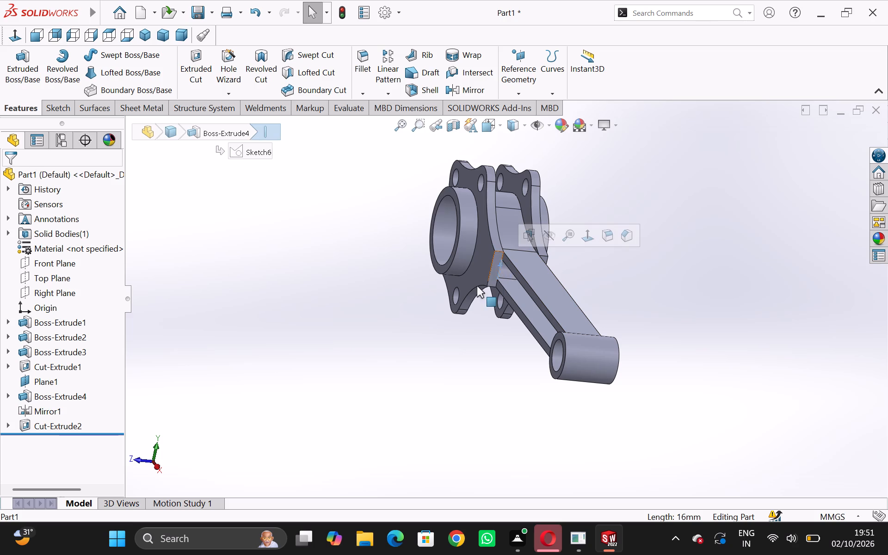
pyautogui.click(503, 256)
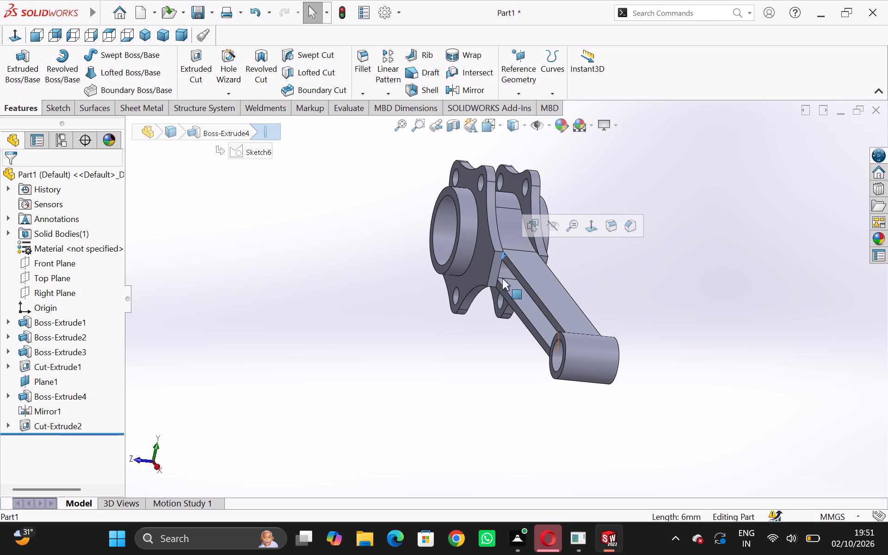
pyautogui.click(627, 226)
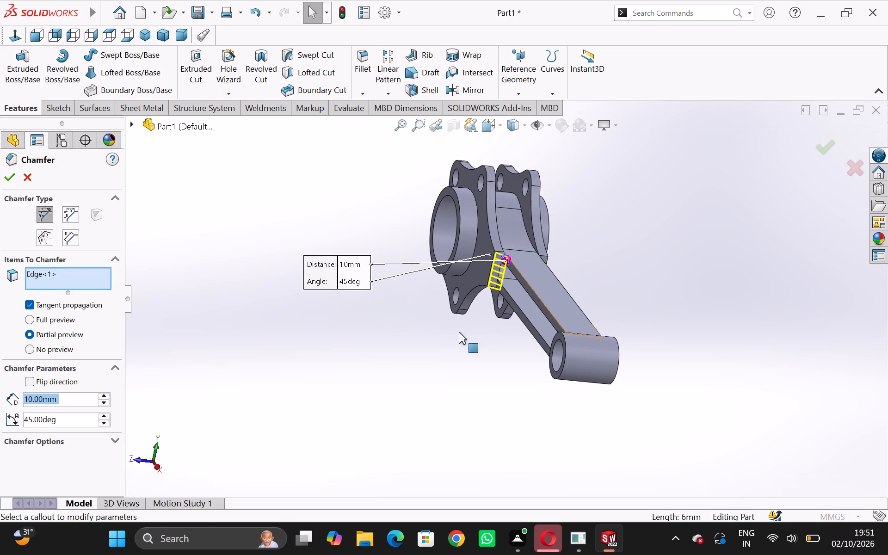
# Examine the chamfer preview at the junction of flange and shank from several angles.
pyautogui.moveTo(459, 332); pyautogui.dragTo(506, 365, button='middle')
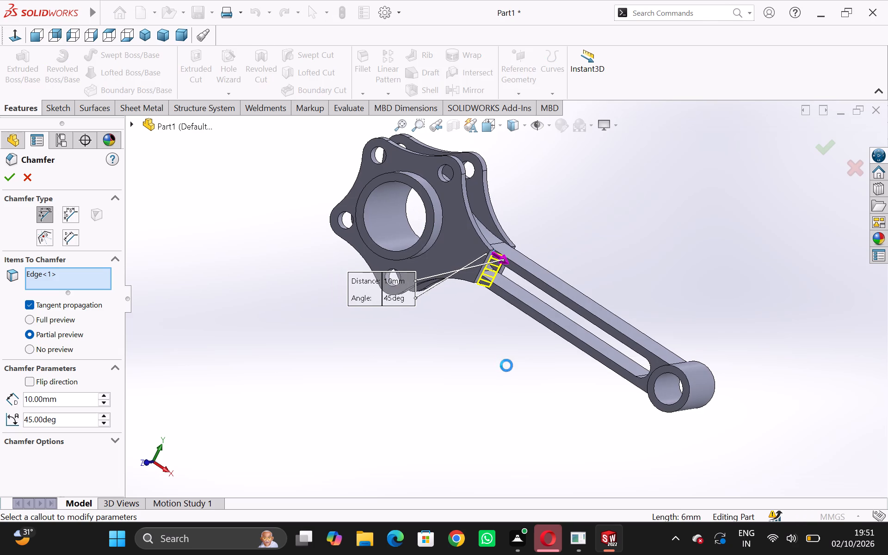
pyautogui.moveTo(506, 365); pyautogui.dragTo(515, 379, button='middle')
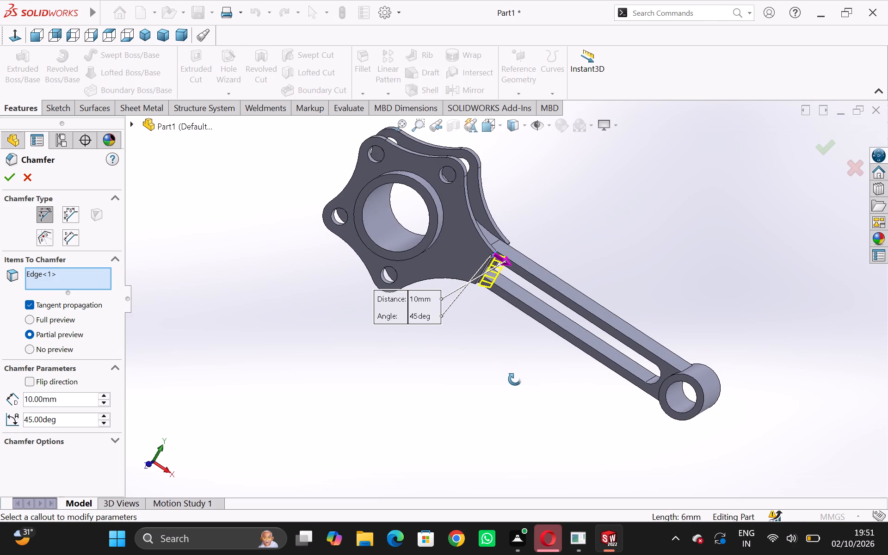
pyautogui.moveTo(515, 379); pyautogui.dragTo(515, 378, button='middle')
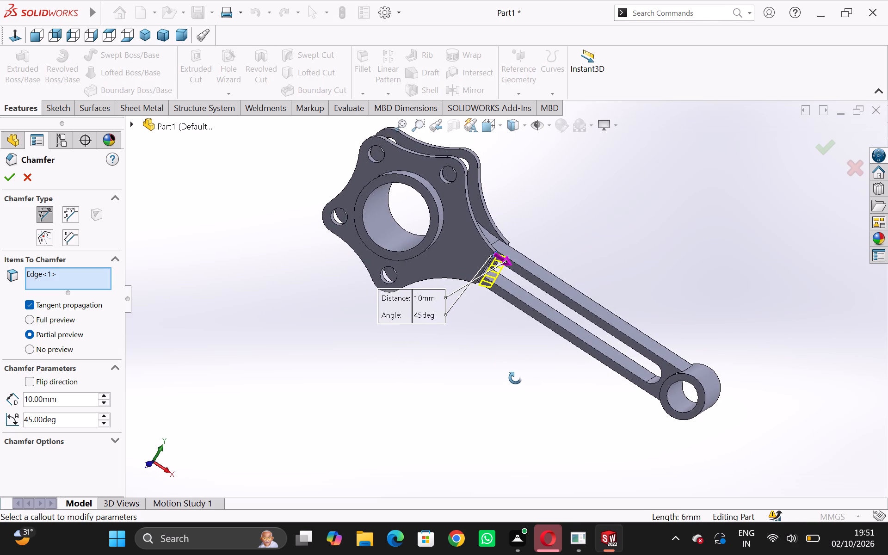
pyautogui.moveTo(515, 378); pyautogui.dragTo(513, 372, button='middle')
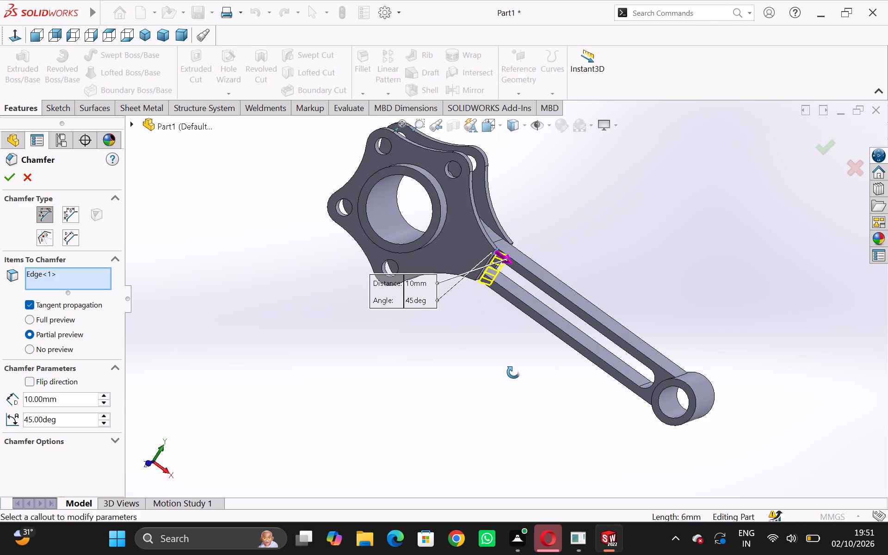
pyautogui.moveTo(513, 372); pyautogui.dragTo(485, 333, button='middle')
pyautogui.scroll(1, 504, 349)
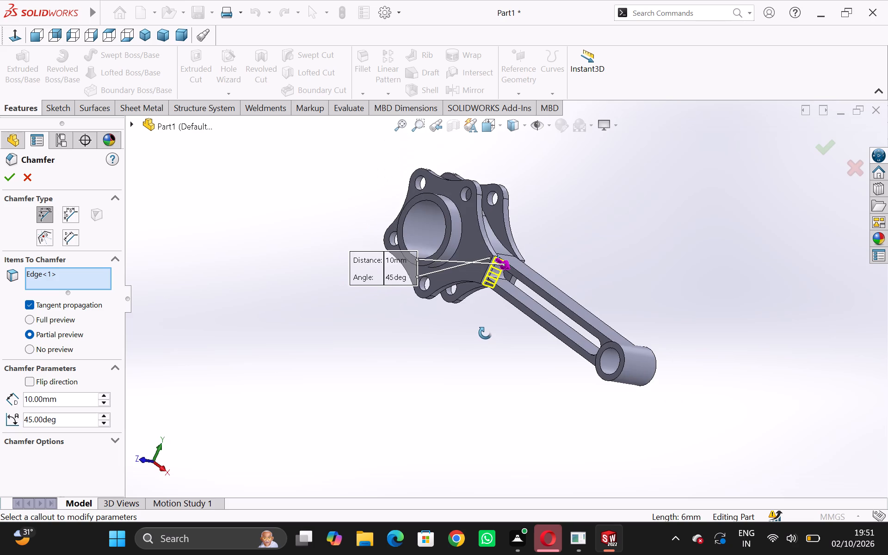
pyautogui.moveTo(485, 333); pyautogui.dragTo(541, 289, button='middle')
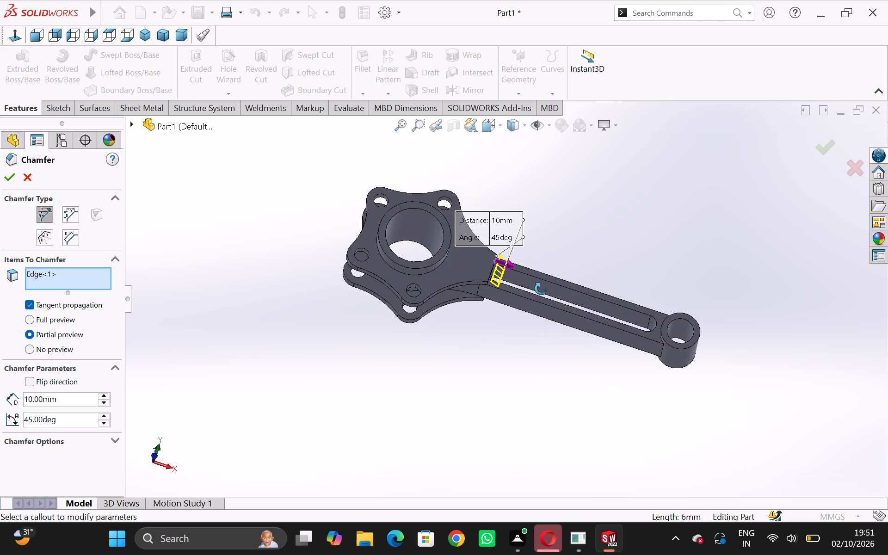
pyautogui.moveTo(541, 289); pyautogui.dragTo(517, 288, button='middle')
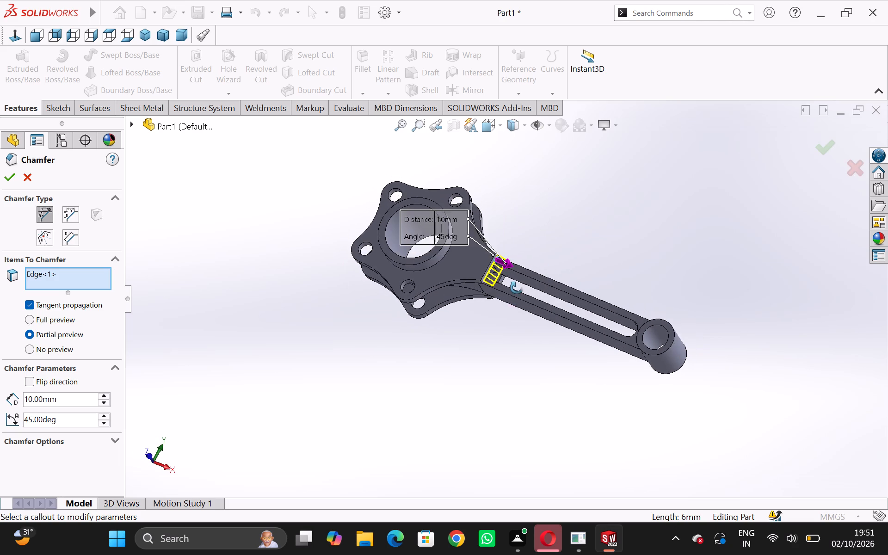
pyautogui.moveTo(517, 288); pyautogui.dragTo(522, 269, button='middle')
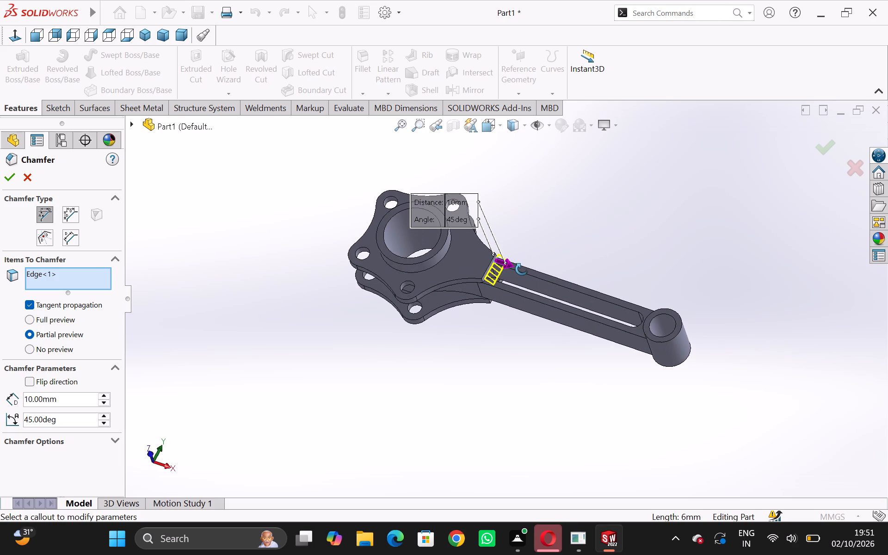
pyautogui.moveTo(522, 269); pyautogui.dragTo(528, 241, button='middle')
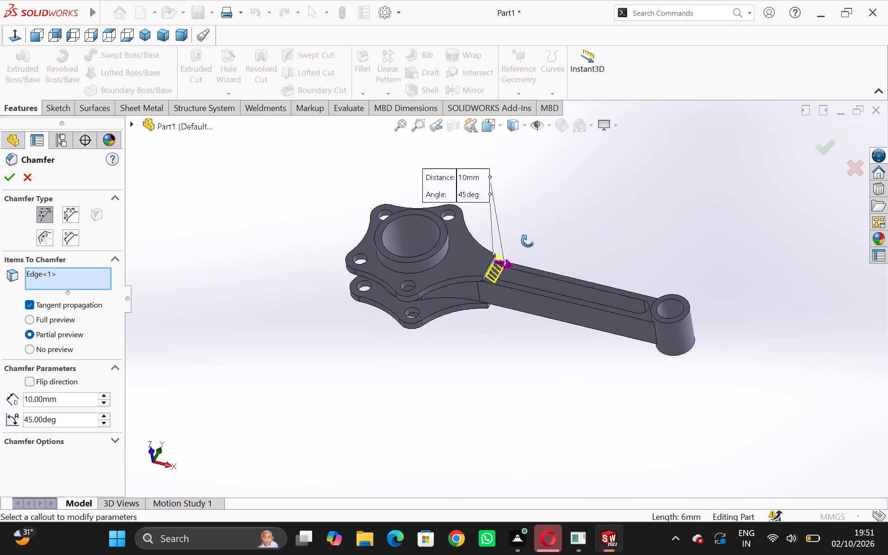
pyautogui.moveTo(528, 241); pyautogui.dragTo(529, 214, button='middle')
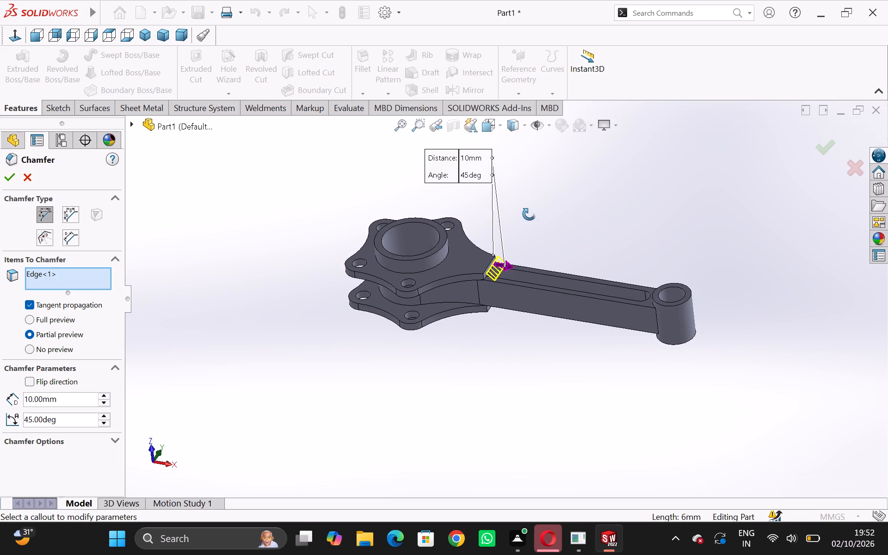
pyautogui.moveTo(529, 214); pyautogui.dragTo(529, 203, button='middle')
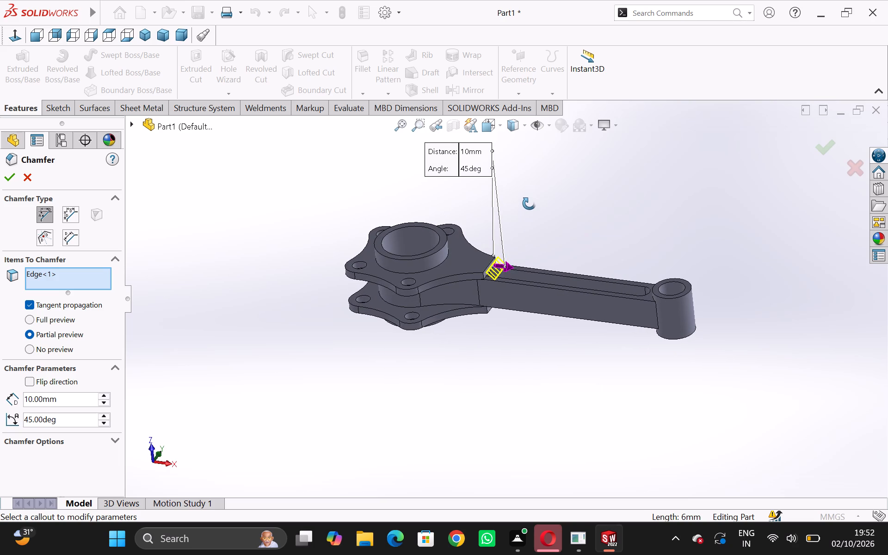
pyautogui.moveTo(529, 203); pyautogui.dragTo(522, 216, button='middle')
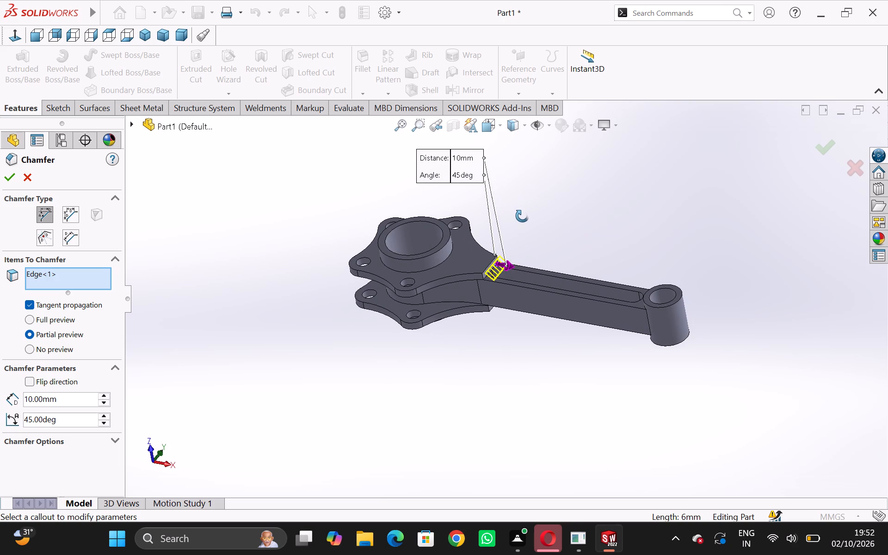
pyautogui.moveTo(522, 216); pyautogui.dragTo(483, 330, button='middle')
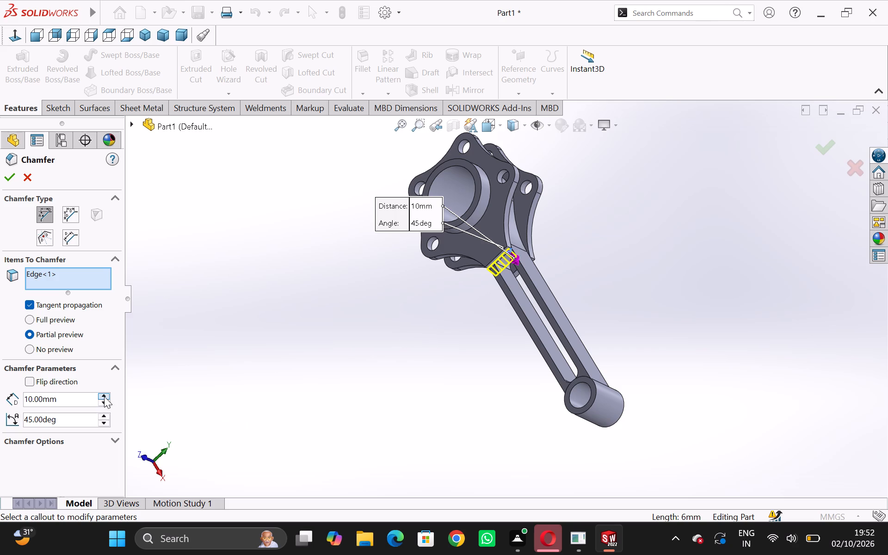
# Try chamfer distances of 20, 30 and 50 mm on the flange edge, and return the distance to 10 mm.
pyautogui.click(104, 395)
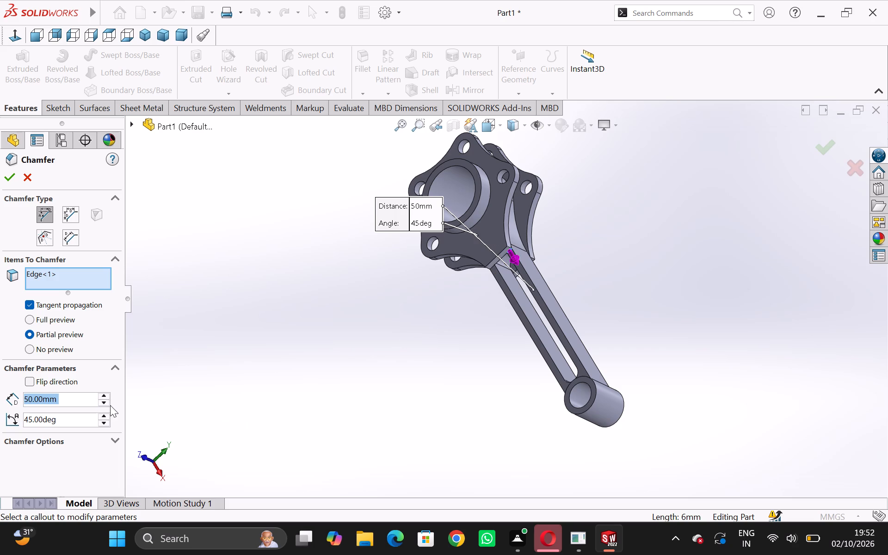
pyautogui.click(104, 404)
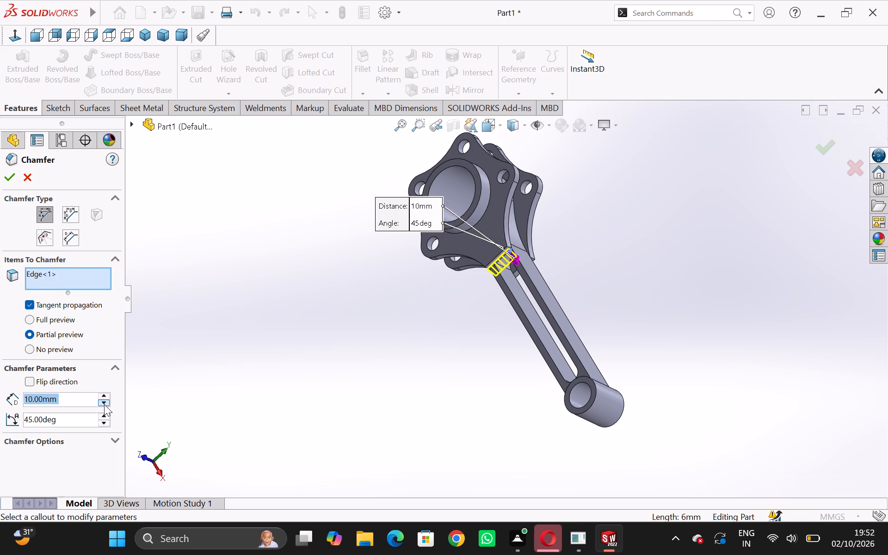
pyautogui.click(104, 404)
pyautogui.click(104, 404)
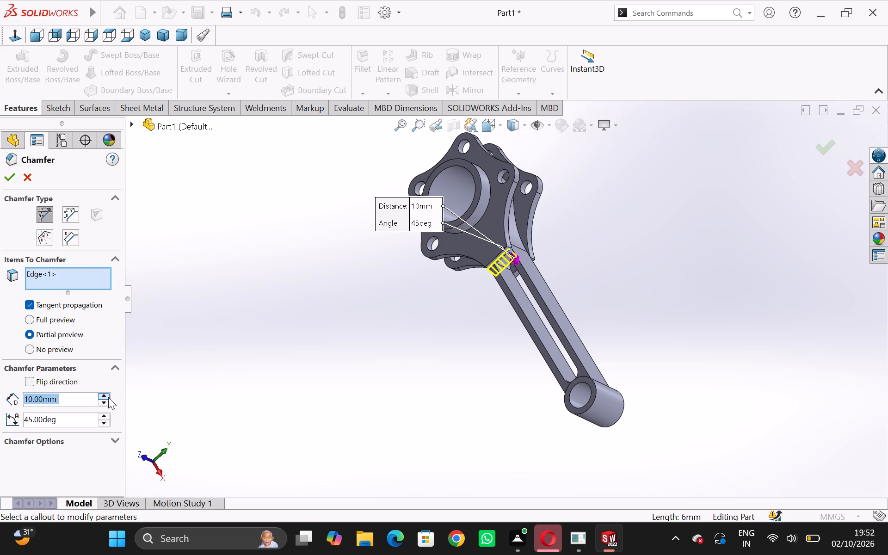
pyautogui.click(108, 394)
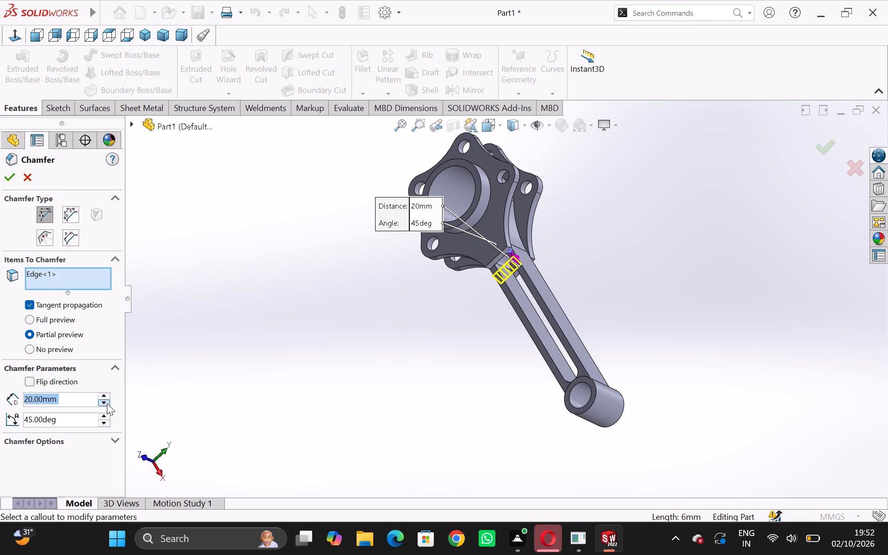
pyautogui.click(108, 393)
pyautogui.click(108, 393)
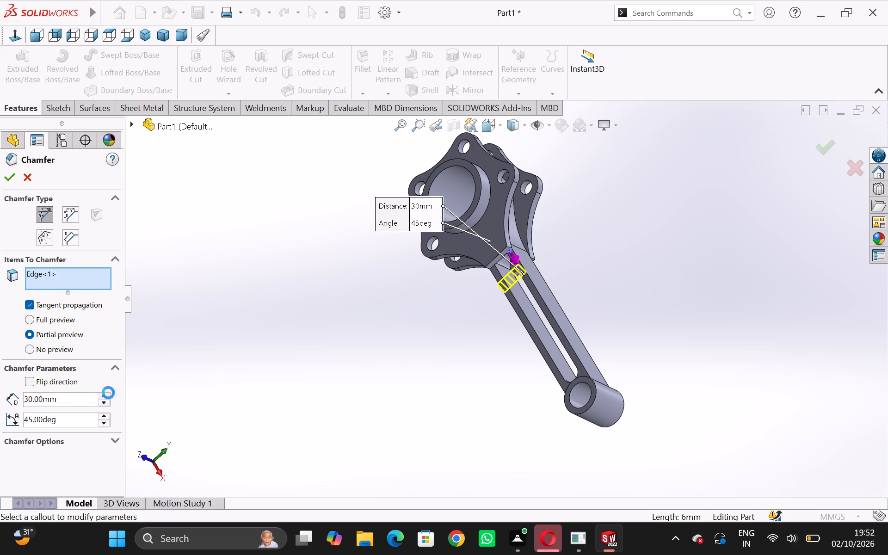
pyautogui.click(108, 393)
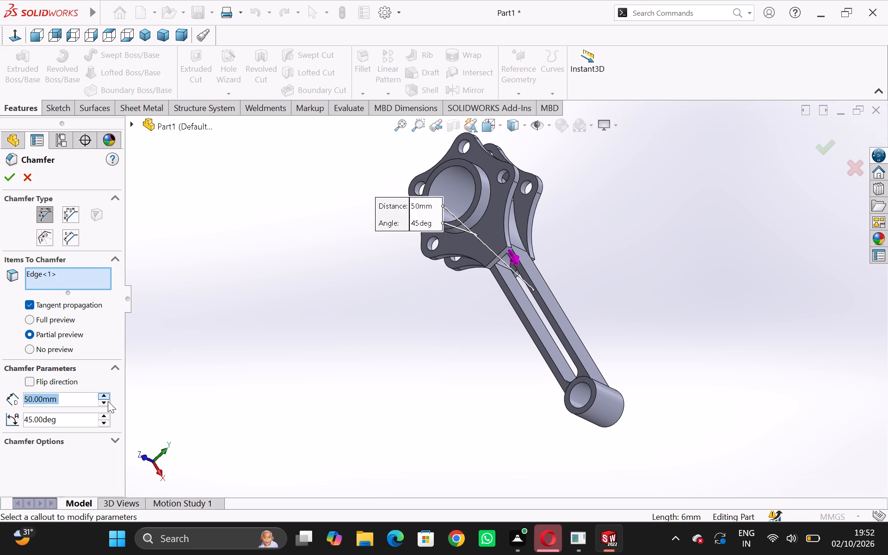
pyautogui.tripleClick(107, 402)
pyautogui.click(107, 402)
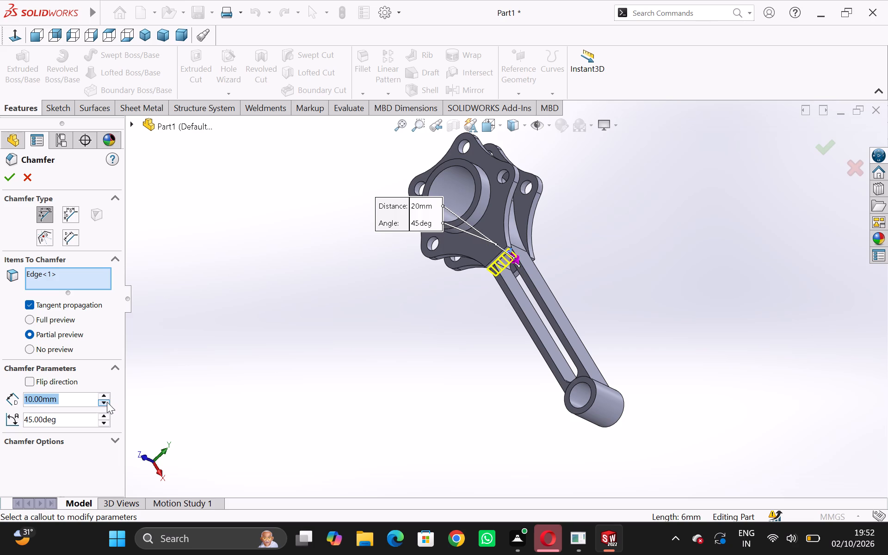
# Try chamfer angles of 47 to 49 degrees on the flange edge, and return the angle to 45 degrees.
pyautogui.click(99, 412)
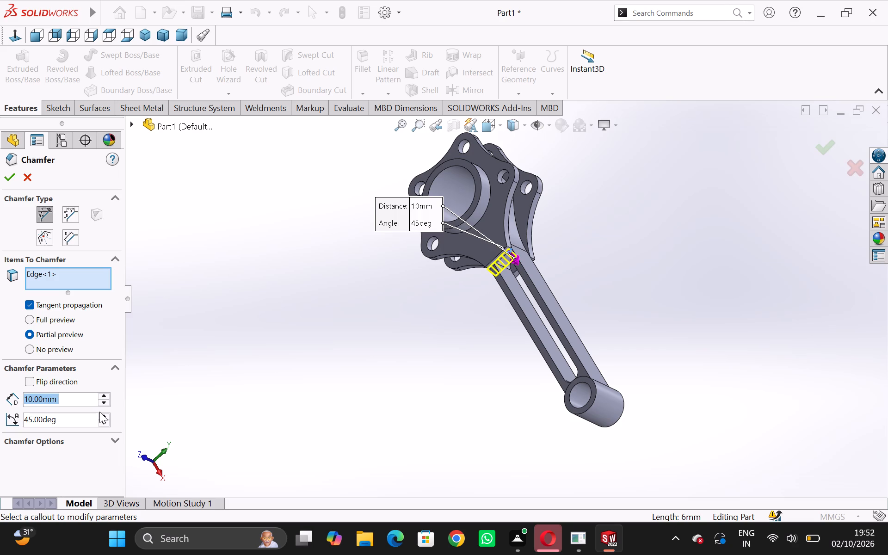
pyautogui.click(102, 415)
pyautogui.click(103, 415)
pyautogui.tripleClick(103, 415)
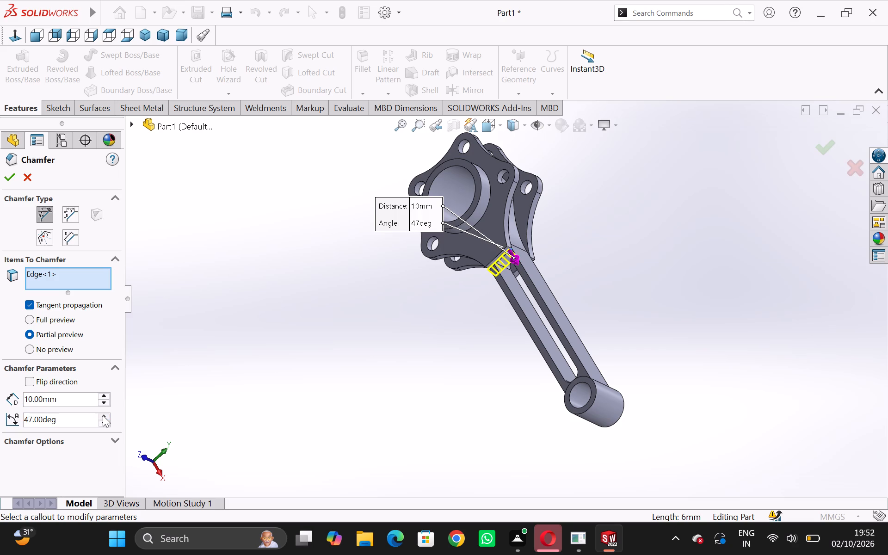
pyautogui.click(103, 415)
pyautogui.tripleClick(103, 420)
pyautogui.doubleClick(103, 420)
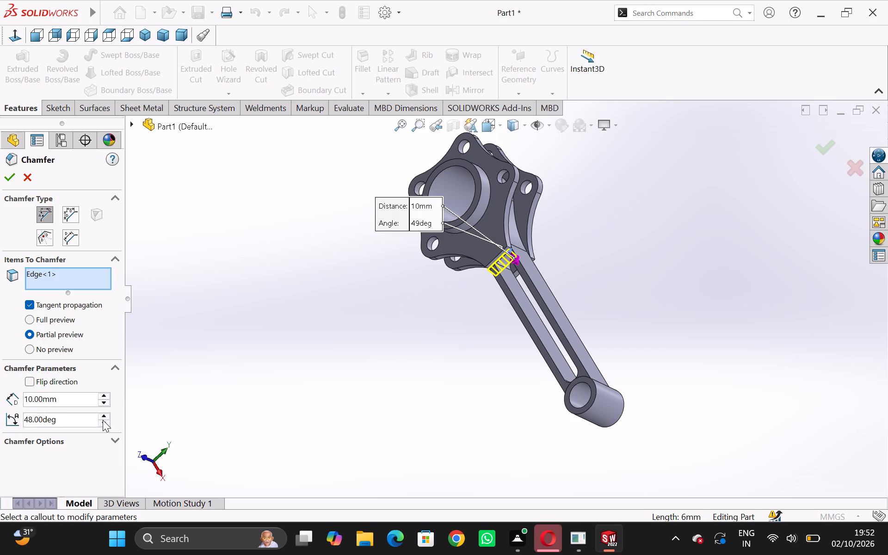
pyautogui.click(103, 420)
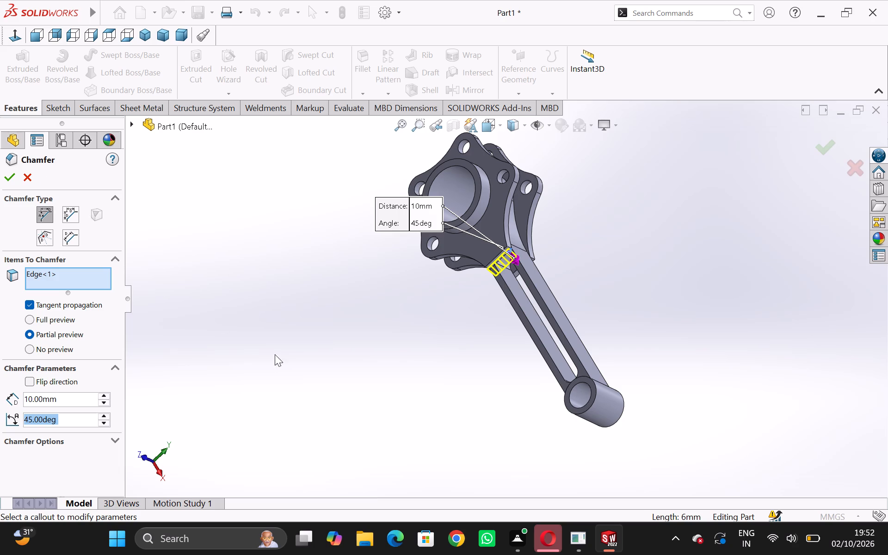
# Add the matching short edge of the mirrored flange to the chamfer and inspect its preview.
pyautogui.moveTo(375, 353); pyautogui.dragTo(308, 315, button='middle')
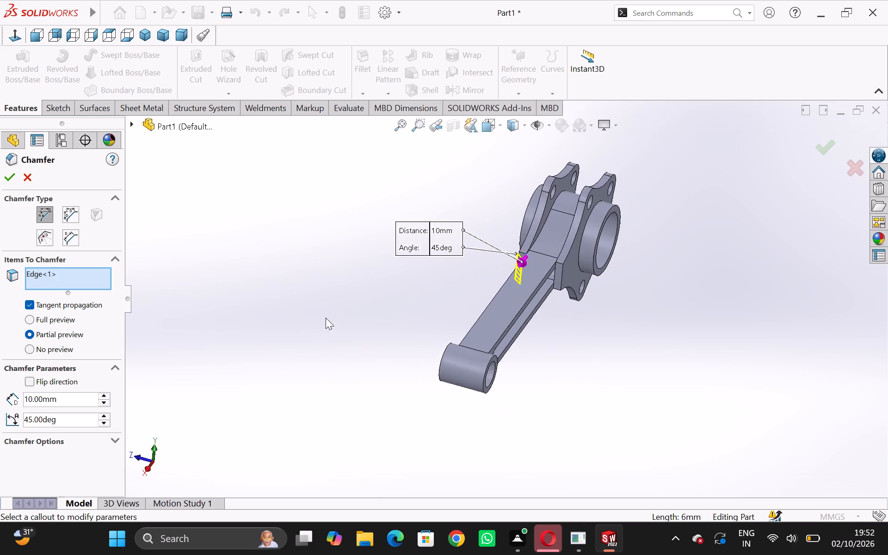
pyautogui.click(556, 273)
pyautogui.moveTo(558, 316); pyautogui.dragTo(595, 339, button='middle')
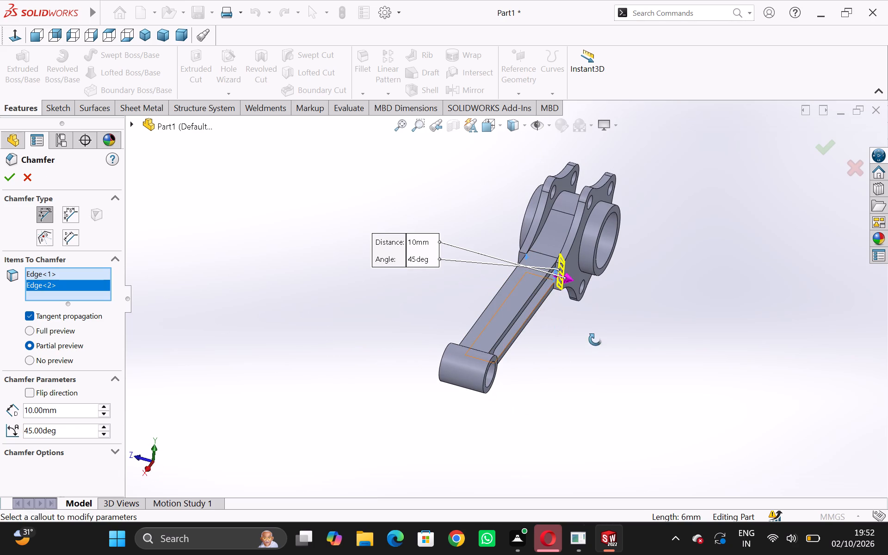
pyautogui.moveTo(595, 339); pyautogui.dragTo(569, 394, button='middle')
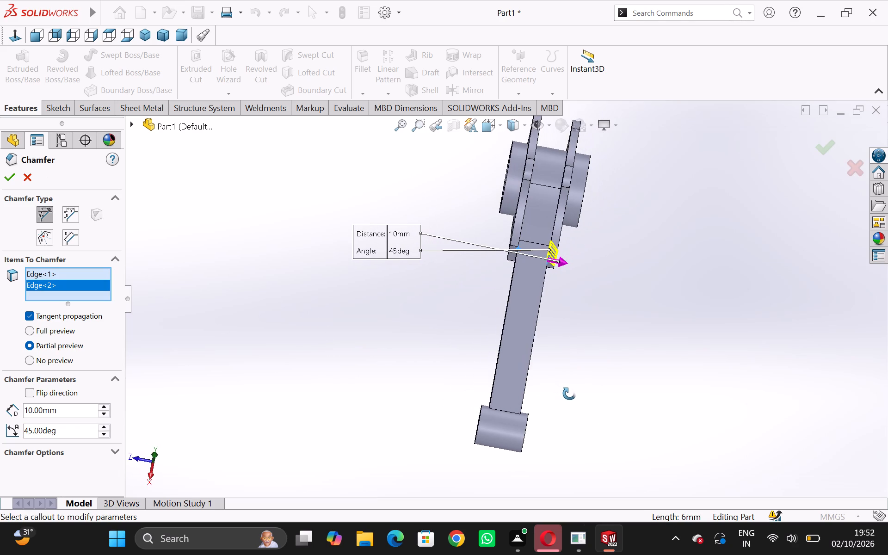
pyautogui.moveTo(569, 394); pyautogui.dragTo(570, 393, button='middle')
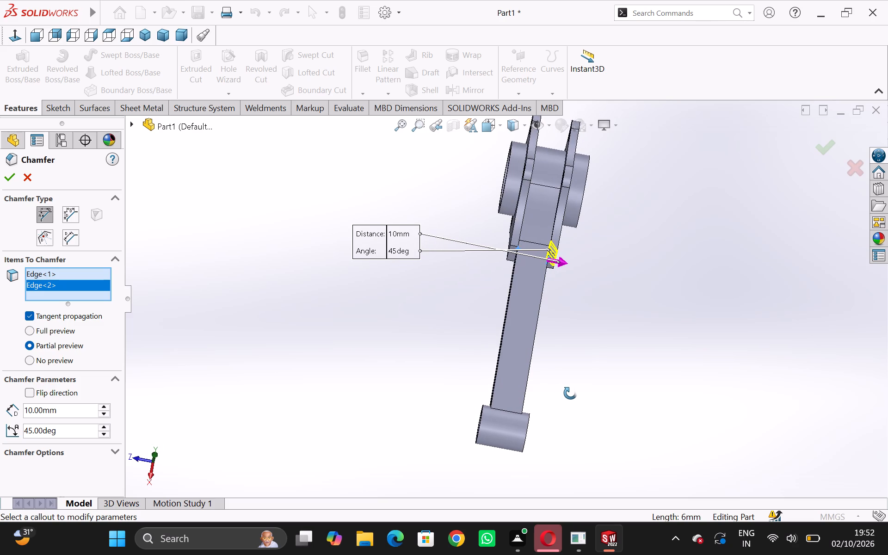
pyautogui.moveTo(570, 393); pyautogui.dragTo(566, 385, button='middle')
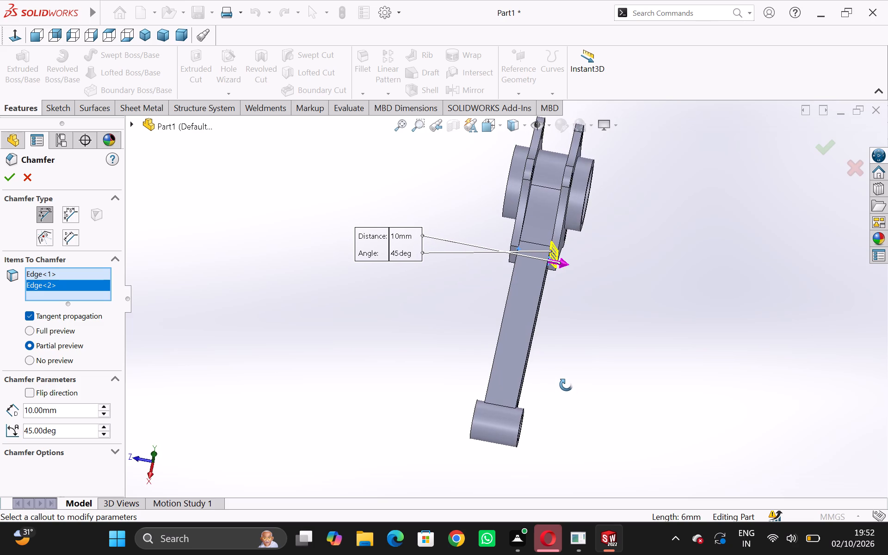
pyautogui.moveTo(566, 385); pyautogui.dragTo(564, 382, button='middle')
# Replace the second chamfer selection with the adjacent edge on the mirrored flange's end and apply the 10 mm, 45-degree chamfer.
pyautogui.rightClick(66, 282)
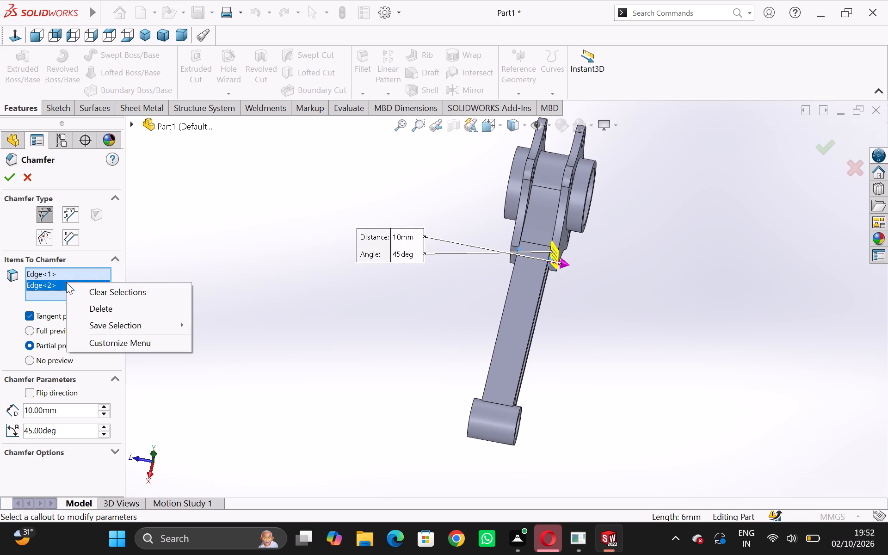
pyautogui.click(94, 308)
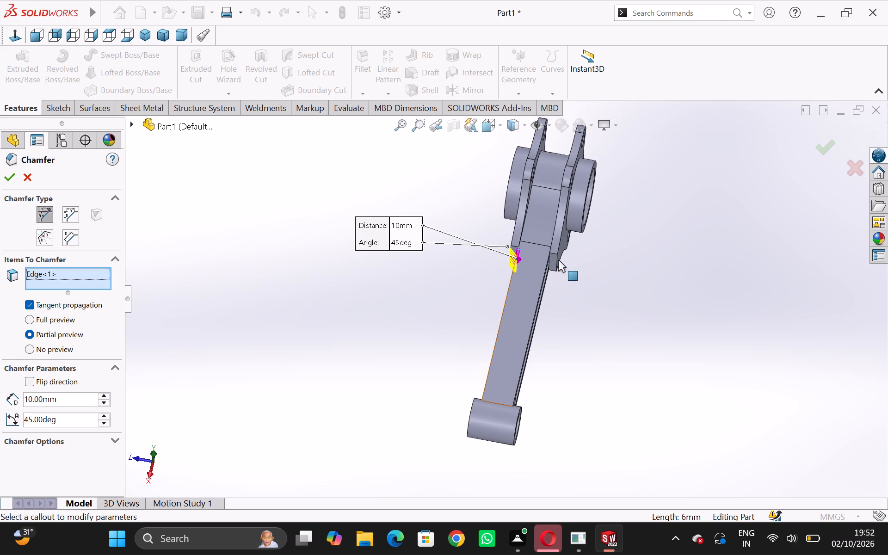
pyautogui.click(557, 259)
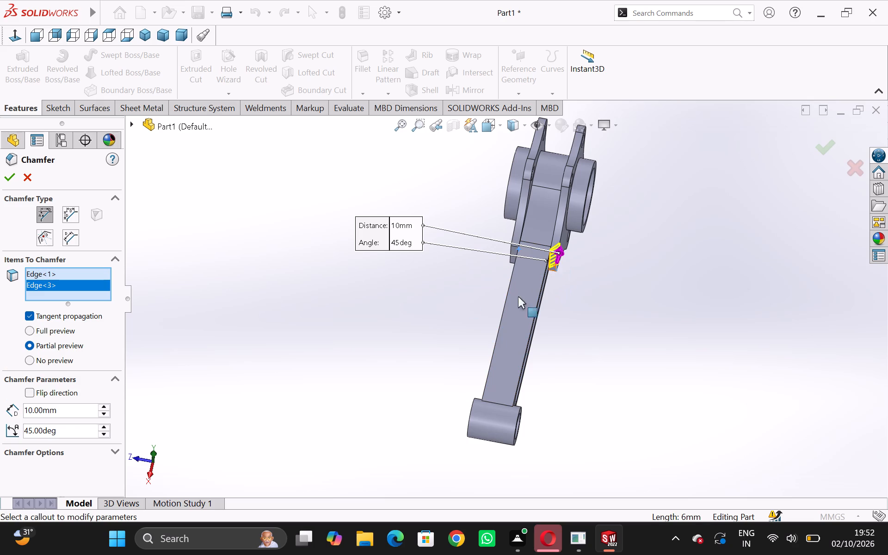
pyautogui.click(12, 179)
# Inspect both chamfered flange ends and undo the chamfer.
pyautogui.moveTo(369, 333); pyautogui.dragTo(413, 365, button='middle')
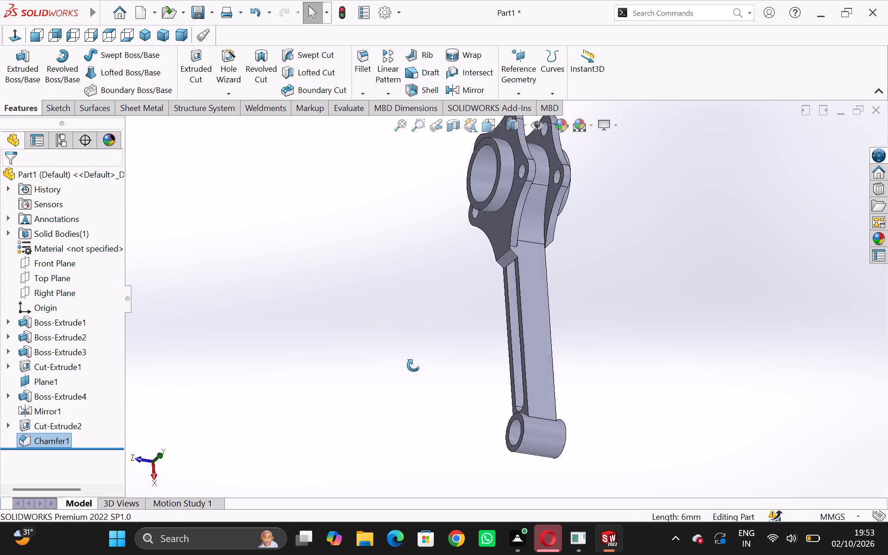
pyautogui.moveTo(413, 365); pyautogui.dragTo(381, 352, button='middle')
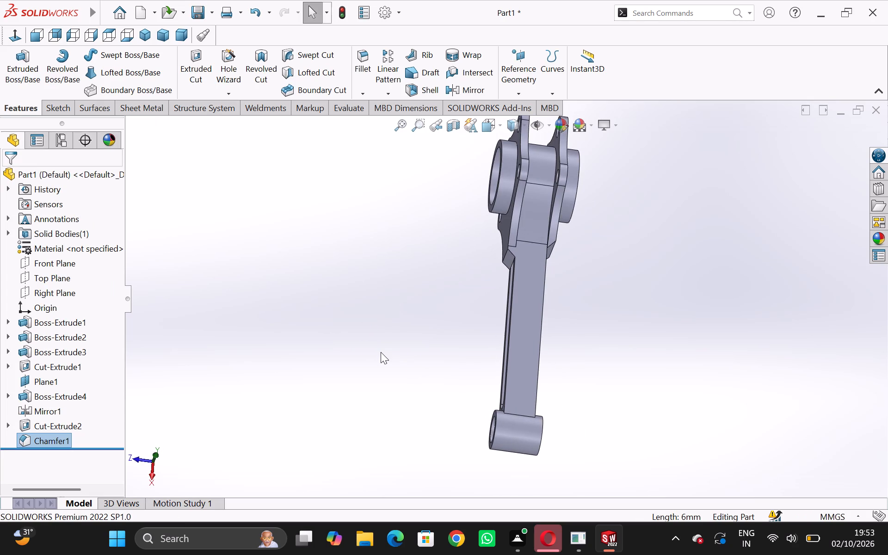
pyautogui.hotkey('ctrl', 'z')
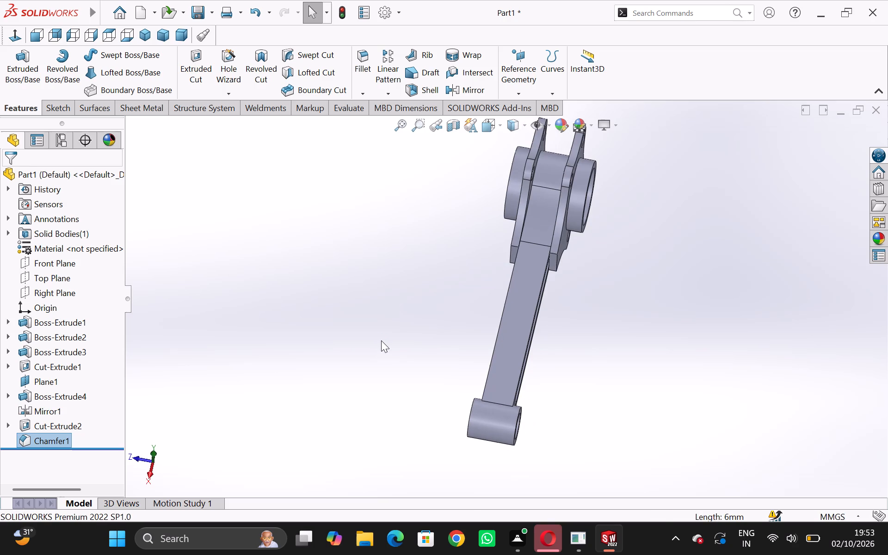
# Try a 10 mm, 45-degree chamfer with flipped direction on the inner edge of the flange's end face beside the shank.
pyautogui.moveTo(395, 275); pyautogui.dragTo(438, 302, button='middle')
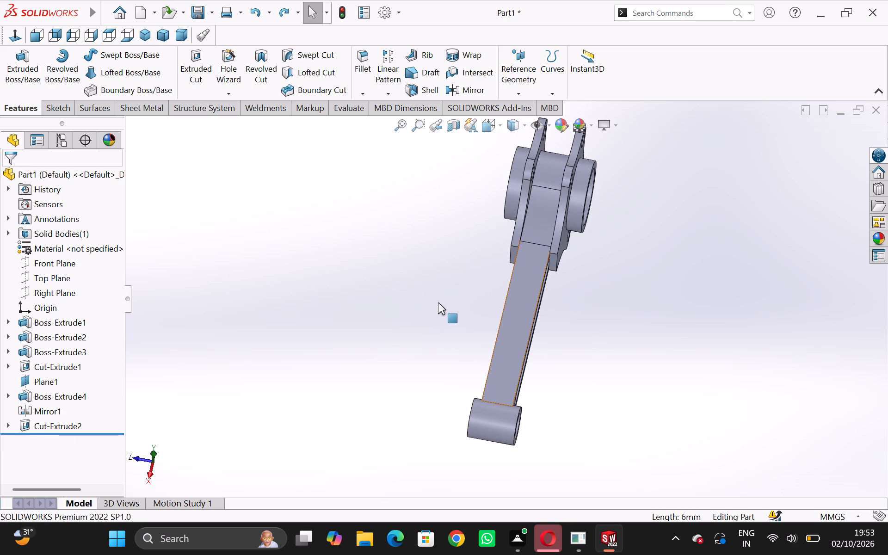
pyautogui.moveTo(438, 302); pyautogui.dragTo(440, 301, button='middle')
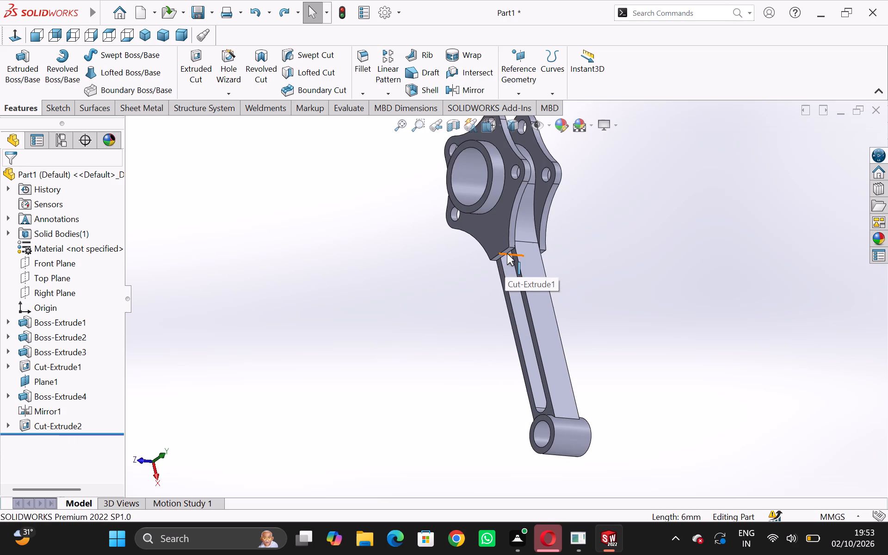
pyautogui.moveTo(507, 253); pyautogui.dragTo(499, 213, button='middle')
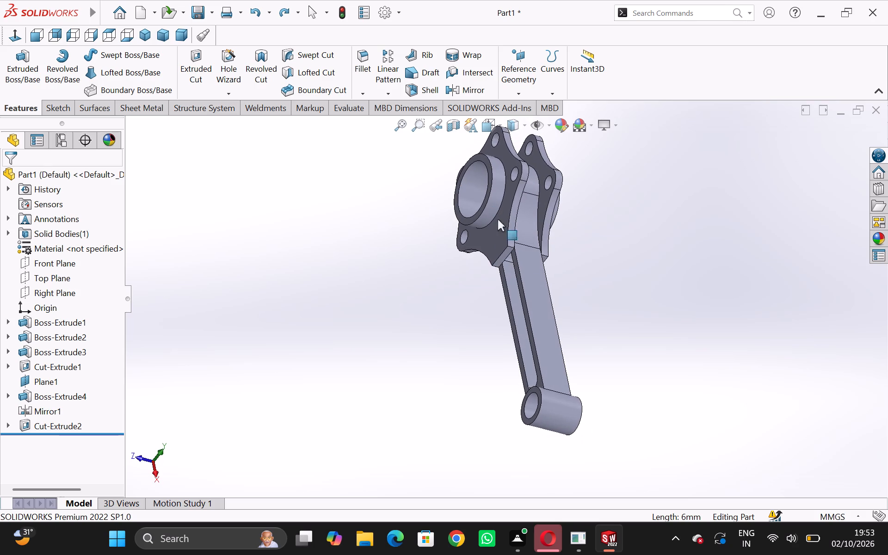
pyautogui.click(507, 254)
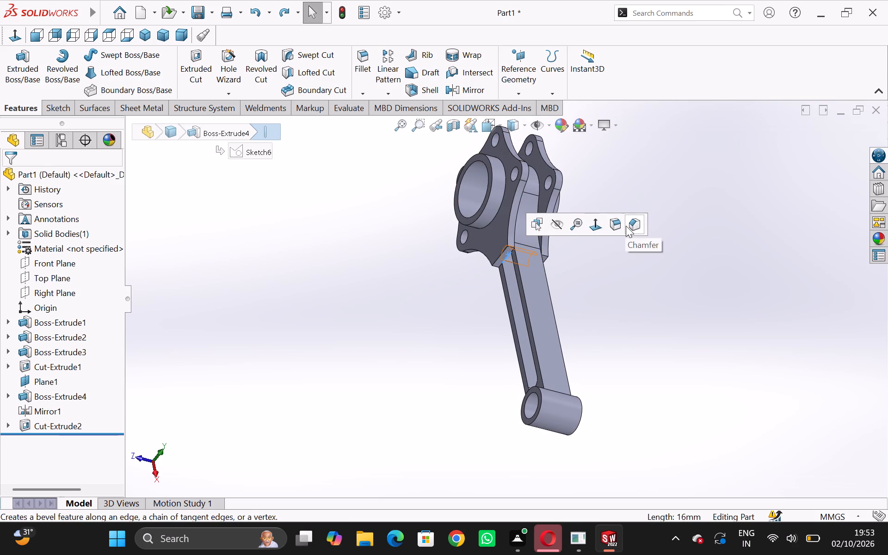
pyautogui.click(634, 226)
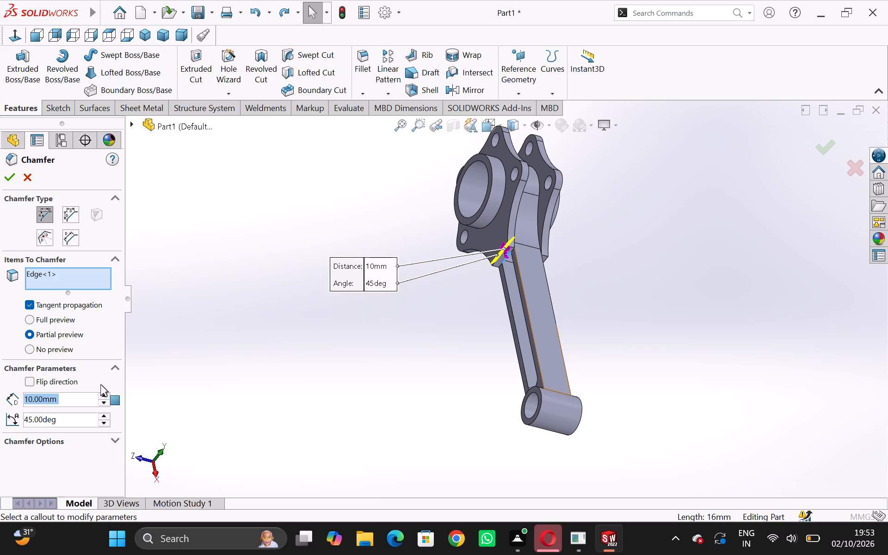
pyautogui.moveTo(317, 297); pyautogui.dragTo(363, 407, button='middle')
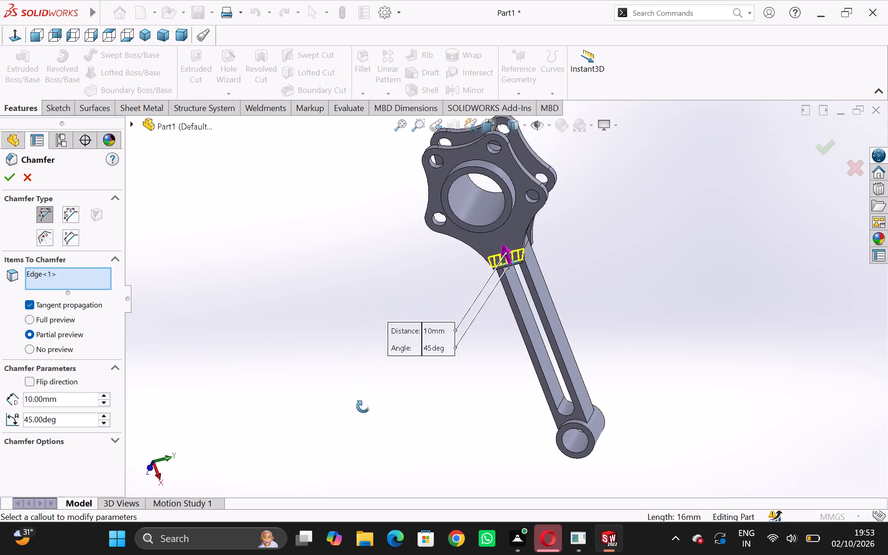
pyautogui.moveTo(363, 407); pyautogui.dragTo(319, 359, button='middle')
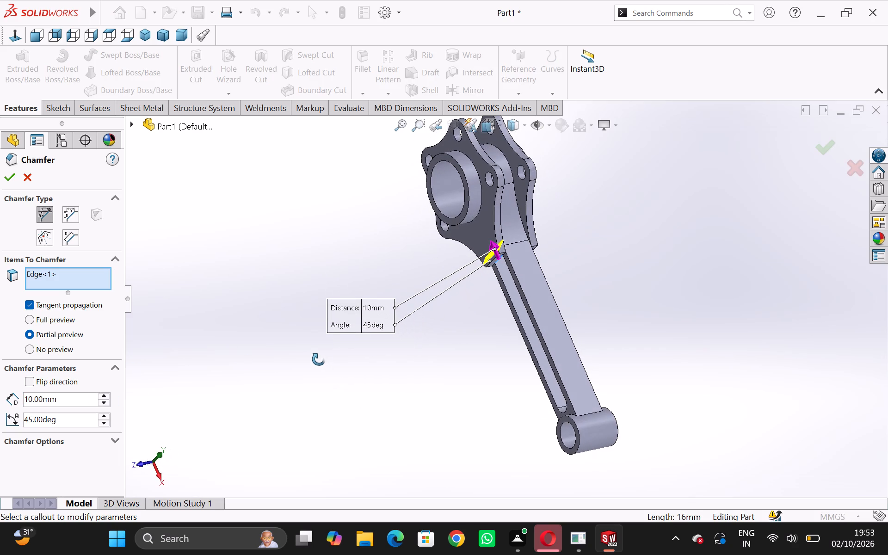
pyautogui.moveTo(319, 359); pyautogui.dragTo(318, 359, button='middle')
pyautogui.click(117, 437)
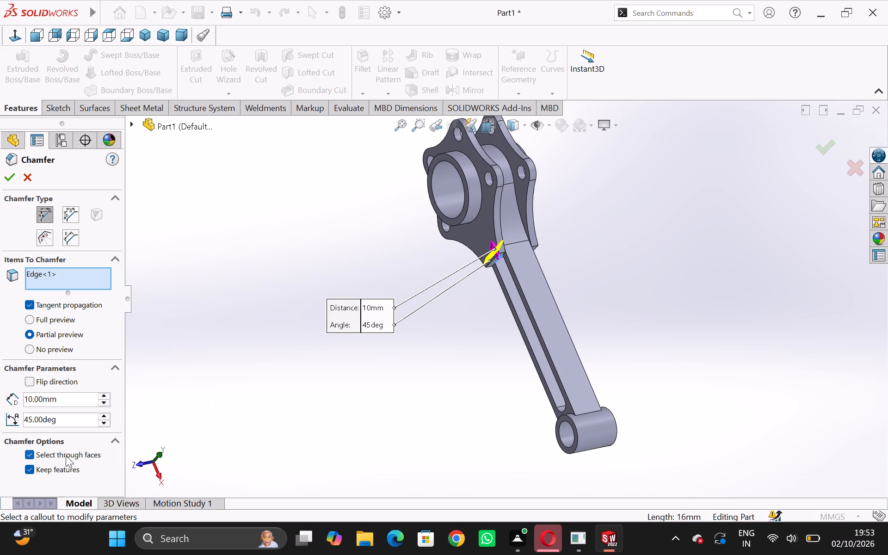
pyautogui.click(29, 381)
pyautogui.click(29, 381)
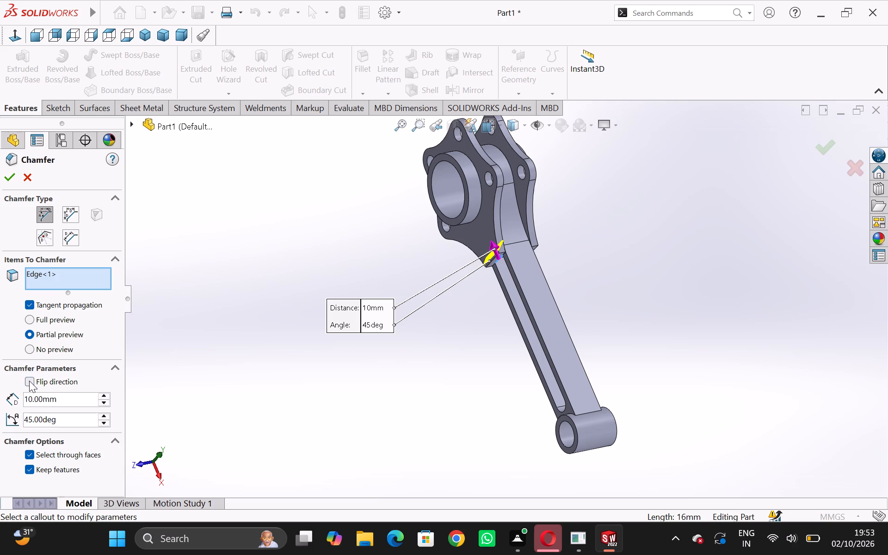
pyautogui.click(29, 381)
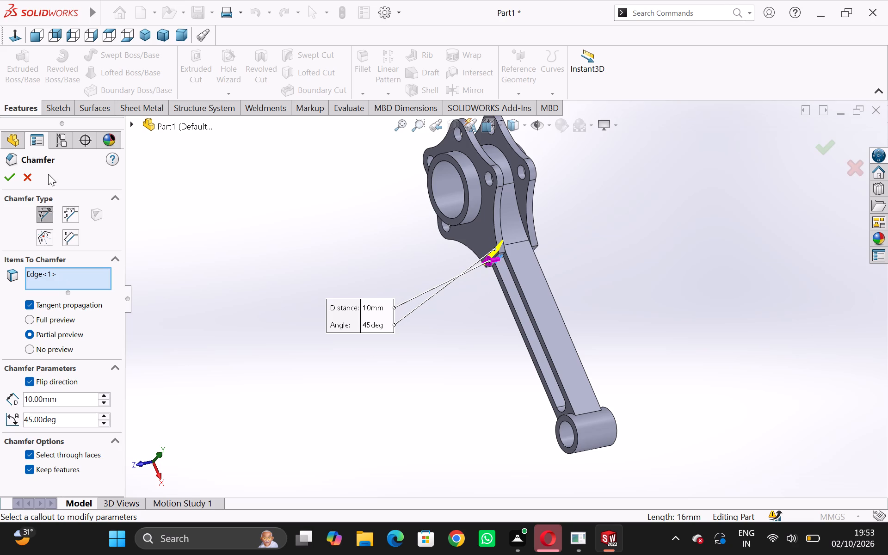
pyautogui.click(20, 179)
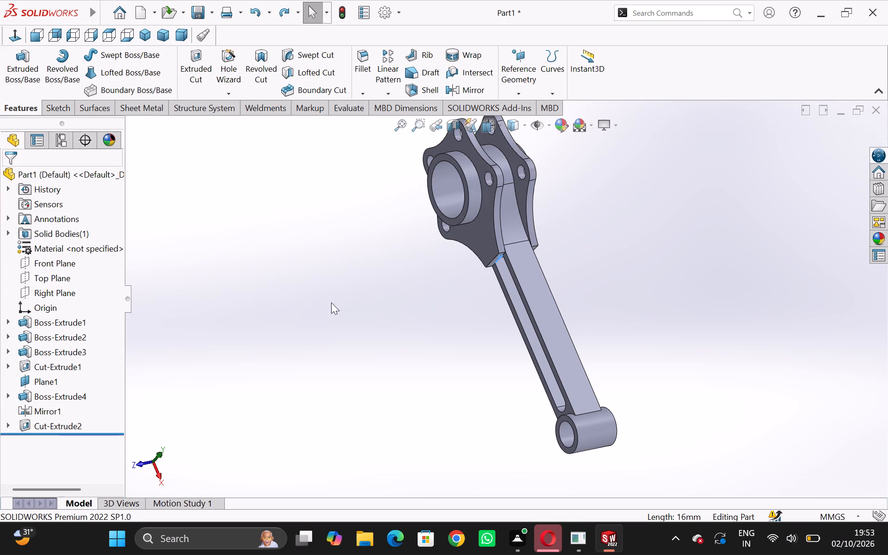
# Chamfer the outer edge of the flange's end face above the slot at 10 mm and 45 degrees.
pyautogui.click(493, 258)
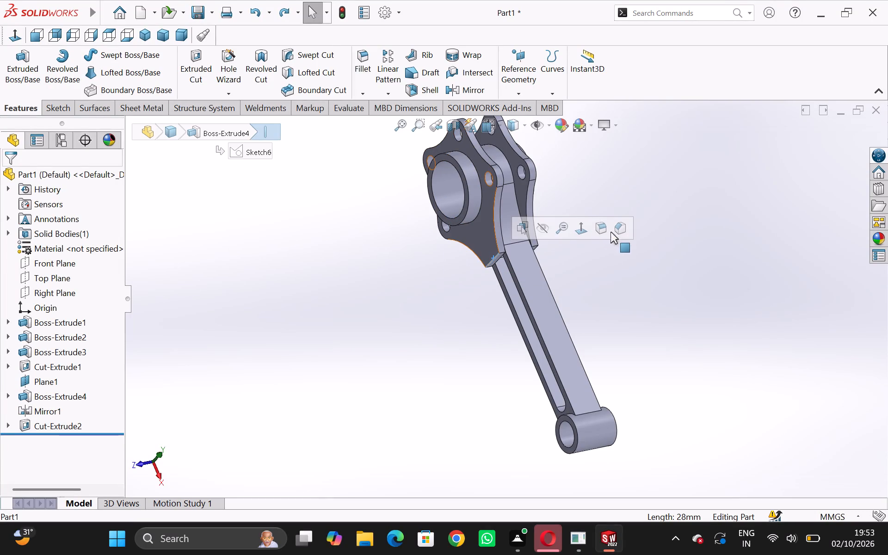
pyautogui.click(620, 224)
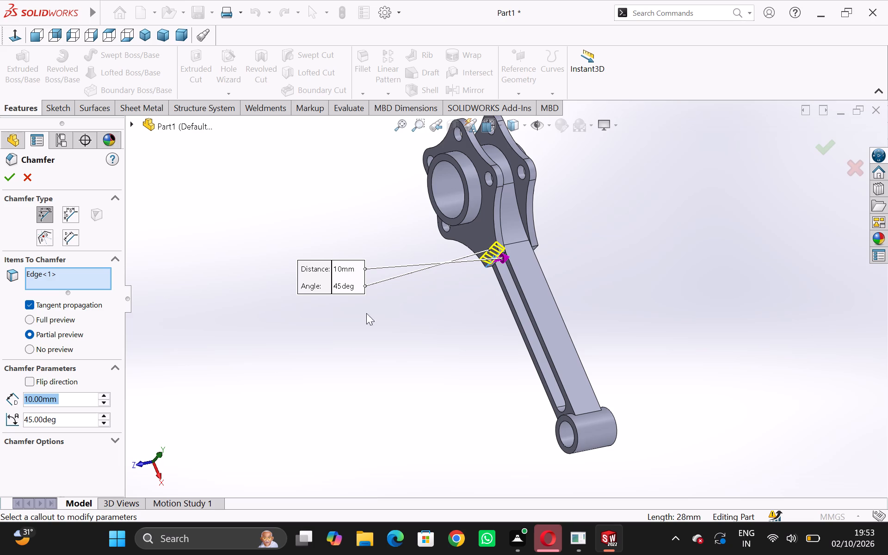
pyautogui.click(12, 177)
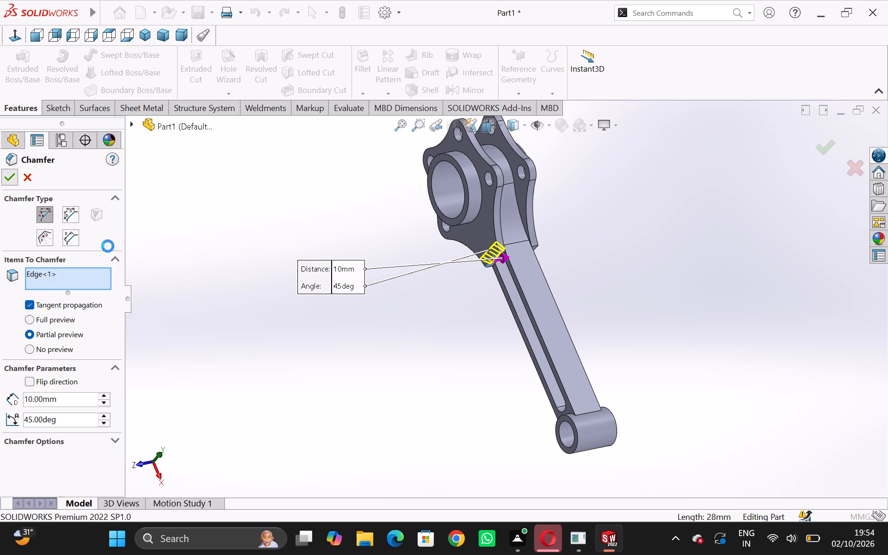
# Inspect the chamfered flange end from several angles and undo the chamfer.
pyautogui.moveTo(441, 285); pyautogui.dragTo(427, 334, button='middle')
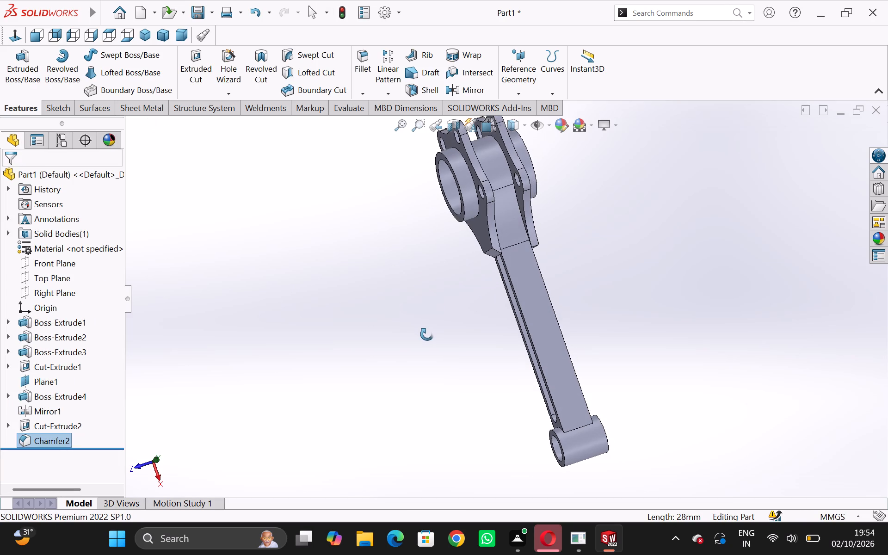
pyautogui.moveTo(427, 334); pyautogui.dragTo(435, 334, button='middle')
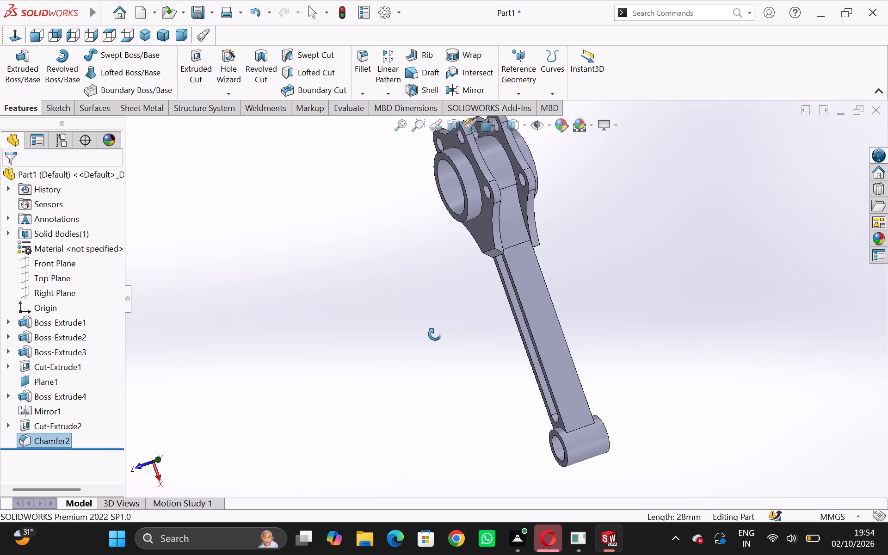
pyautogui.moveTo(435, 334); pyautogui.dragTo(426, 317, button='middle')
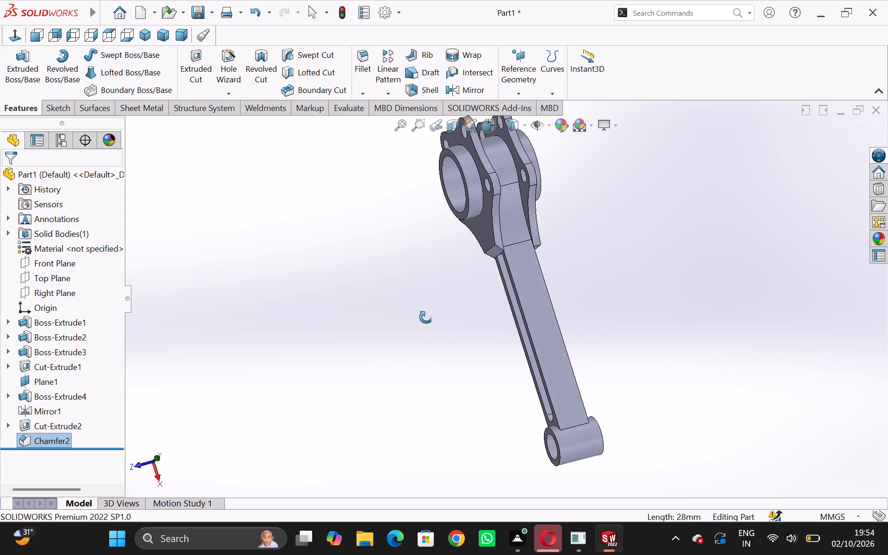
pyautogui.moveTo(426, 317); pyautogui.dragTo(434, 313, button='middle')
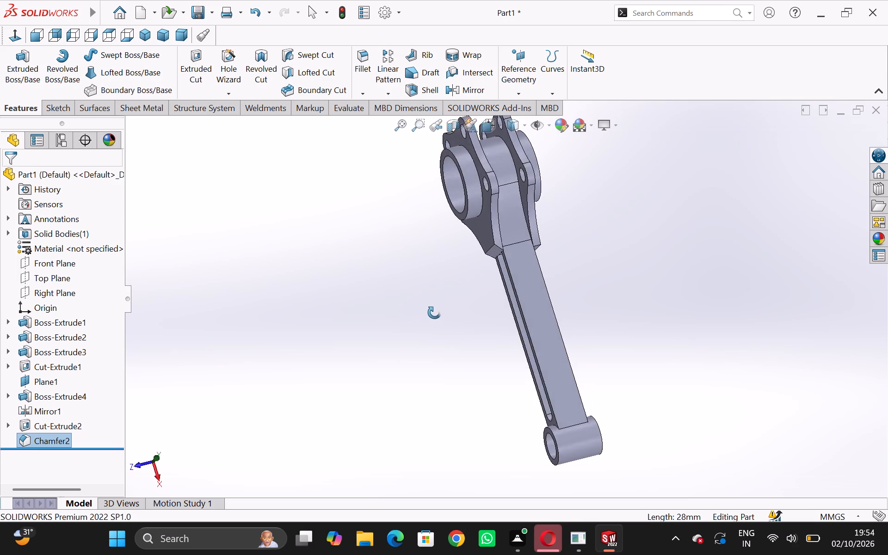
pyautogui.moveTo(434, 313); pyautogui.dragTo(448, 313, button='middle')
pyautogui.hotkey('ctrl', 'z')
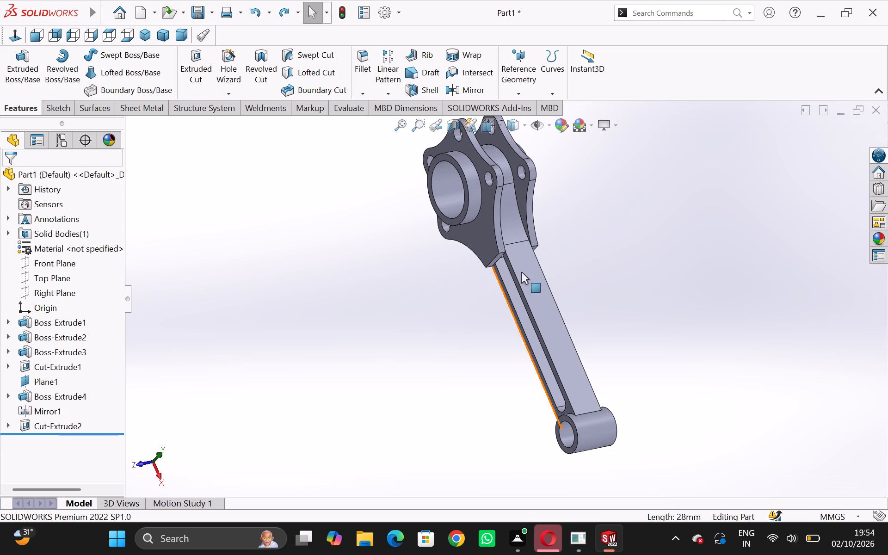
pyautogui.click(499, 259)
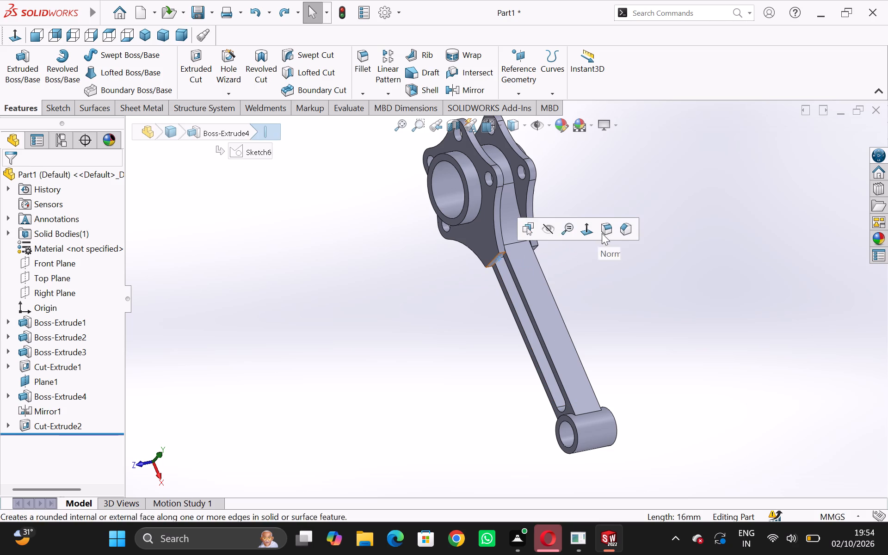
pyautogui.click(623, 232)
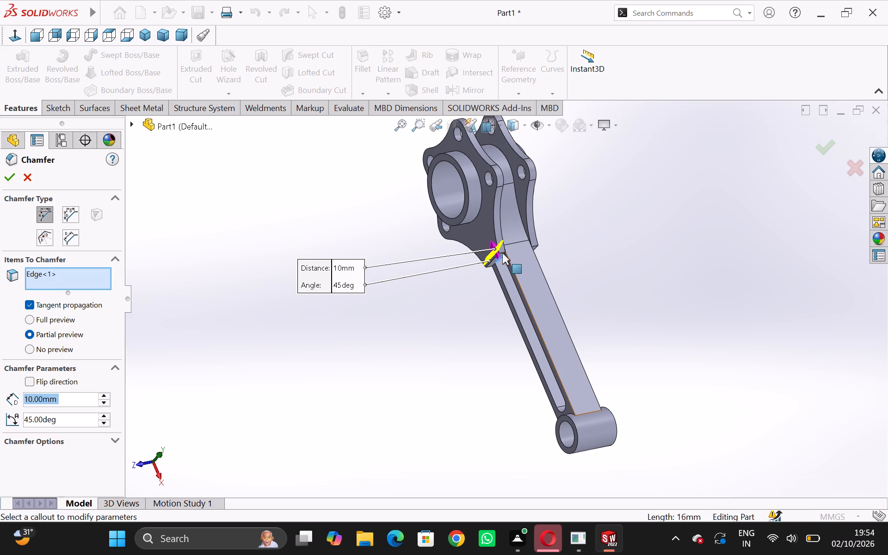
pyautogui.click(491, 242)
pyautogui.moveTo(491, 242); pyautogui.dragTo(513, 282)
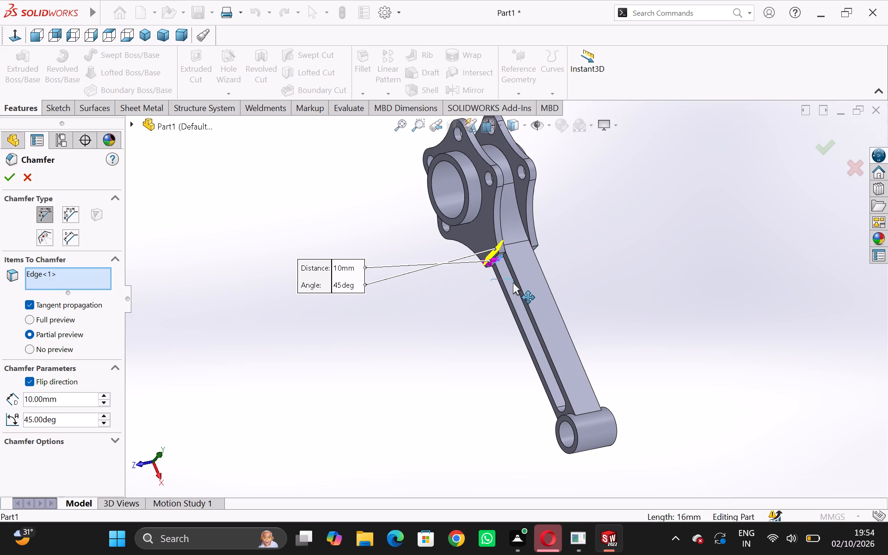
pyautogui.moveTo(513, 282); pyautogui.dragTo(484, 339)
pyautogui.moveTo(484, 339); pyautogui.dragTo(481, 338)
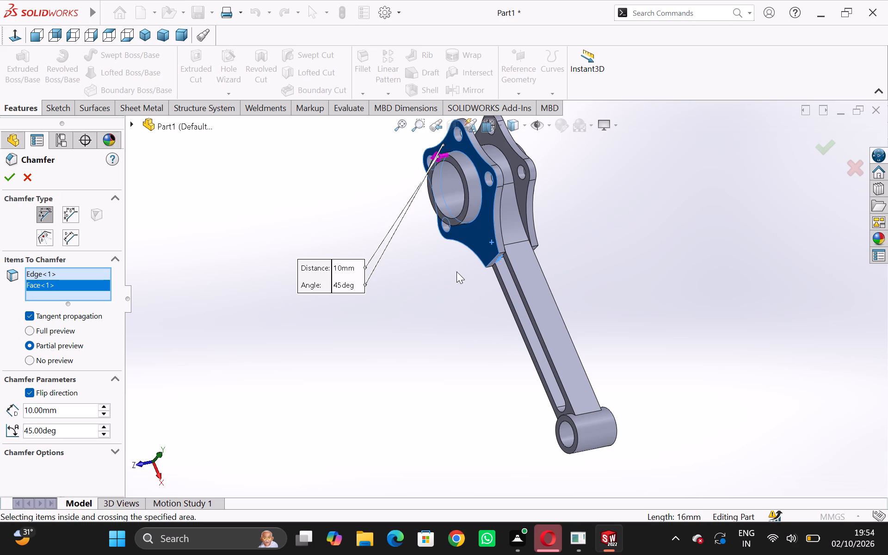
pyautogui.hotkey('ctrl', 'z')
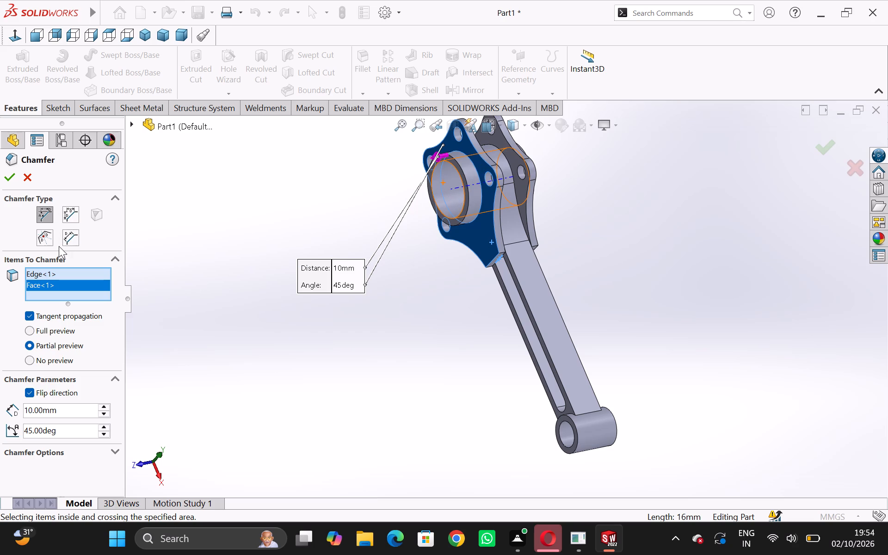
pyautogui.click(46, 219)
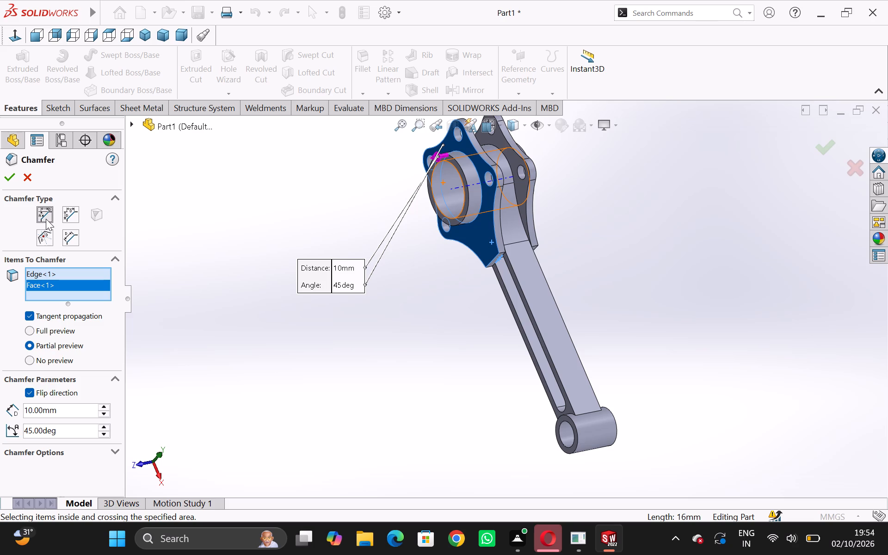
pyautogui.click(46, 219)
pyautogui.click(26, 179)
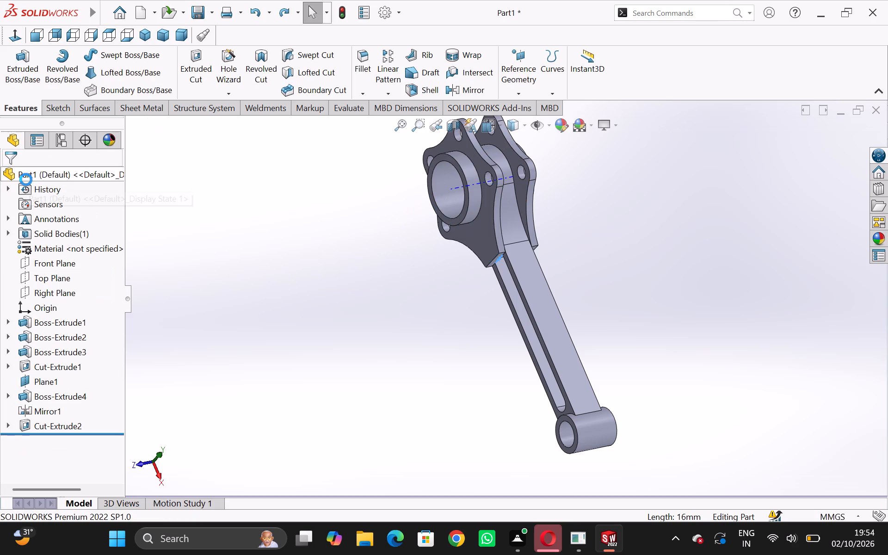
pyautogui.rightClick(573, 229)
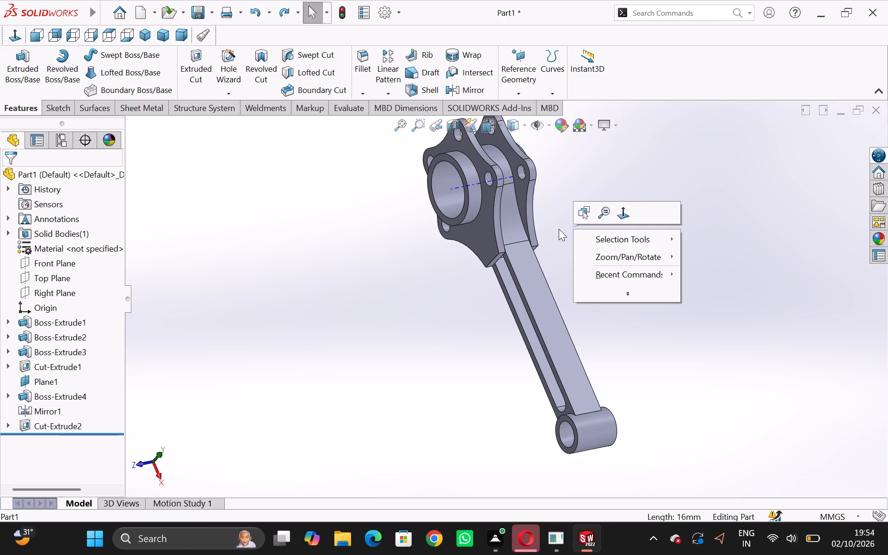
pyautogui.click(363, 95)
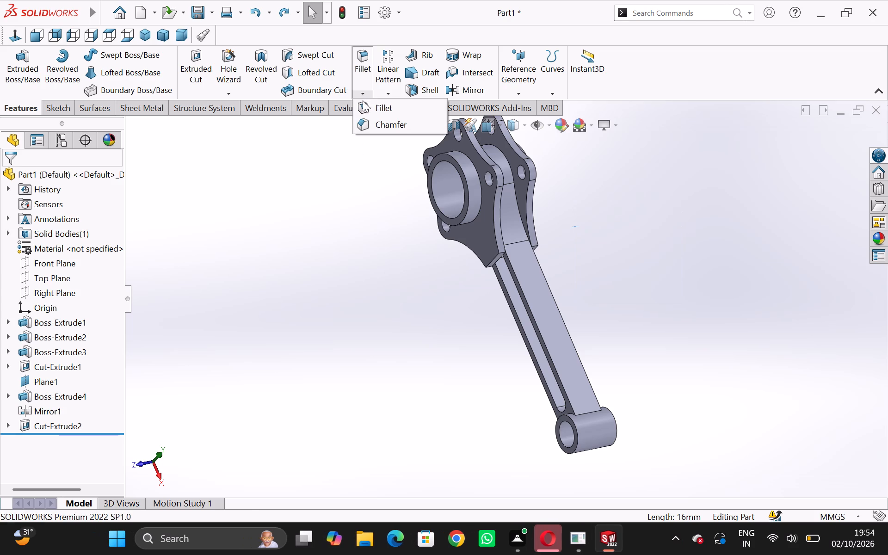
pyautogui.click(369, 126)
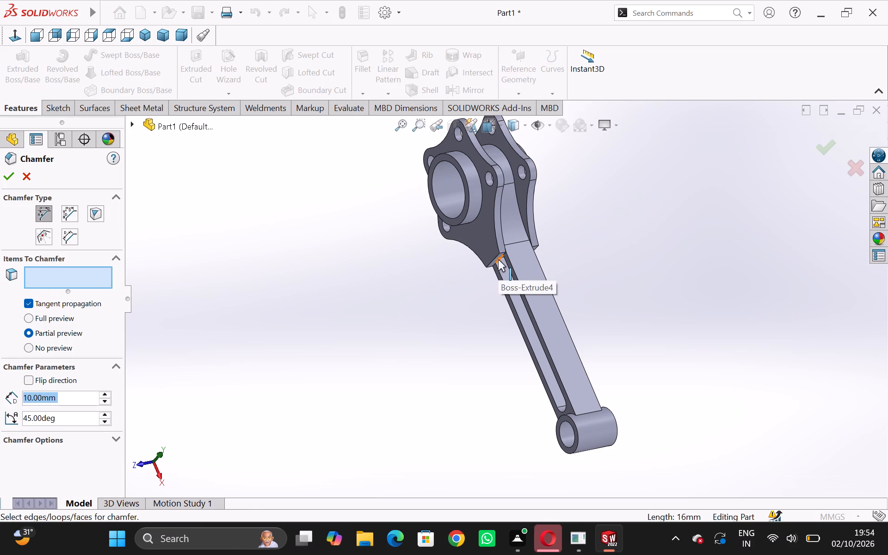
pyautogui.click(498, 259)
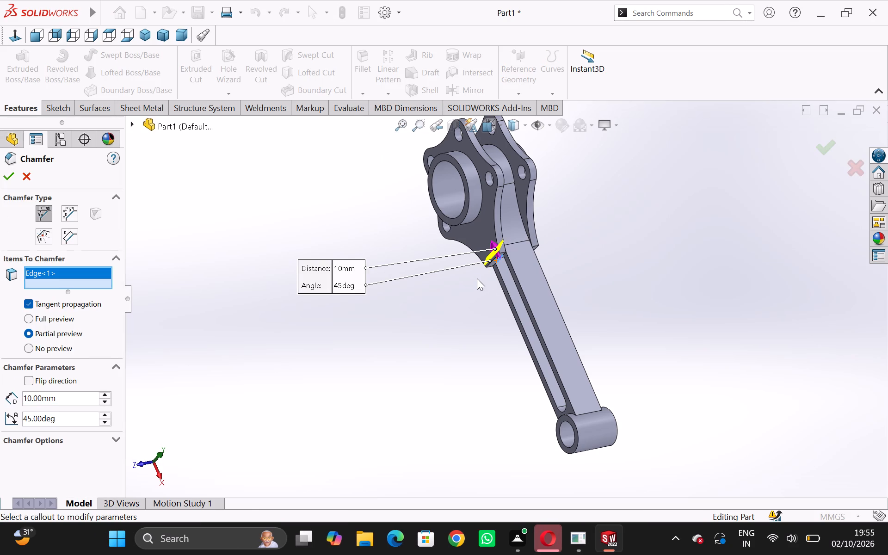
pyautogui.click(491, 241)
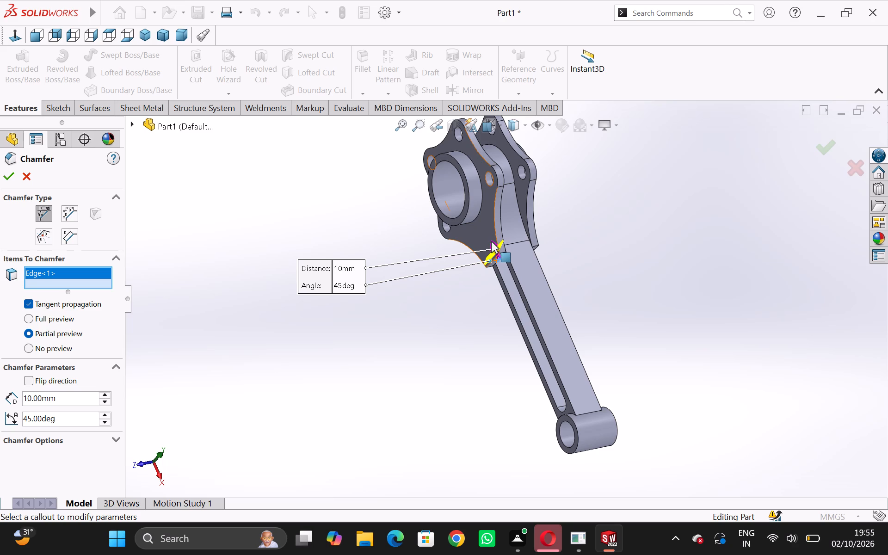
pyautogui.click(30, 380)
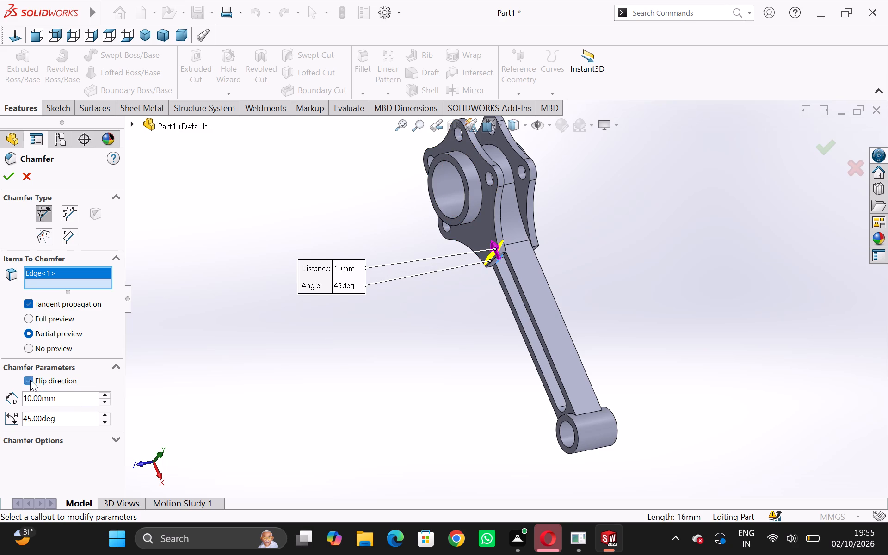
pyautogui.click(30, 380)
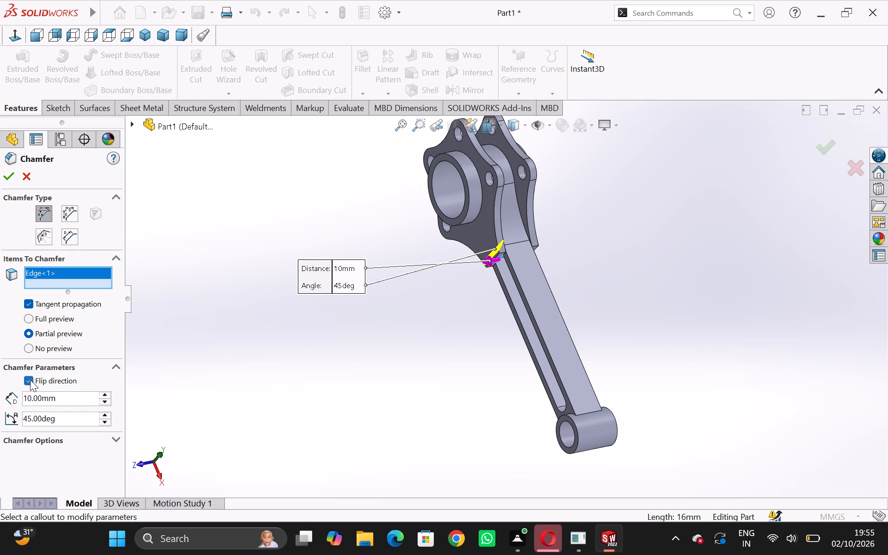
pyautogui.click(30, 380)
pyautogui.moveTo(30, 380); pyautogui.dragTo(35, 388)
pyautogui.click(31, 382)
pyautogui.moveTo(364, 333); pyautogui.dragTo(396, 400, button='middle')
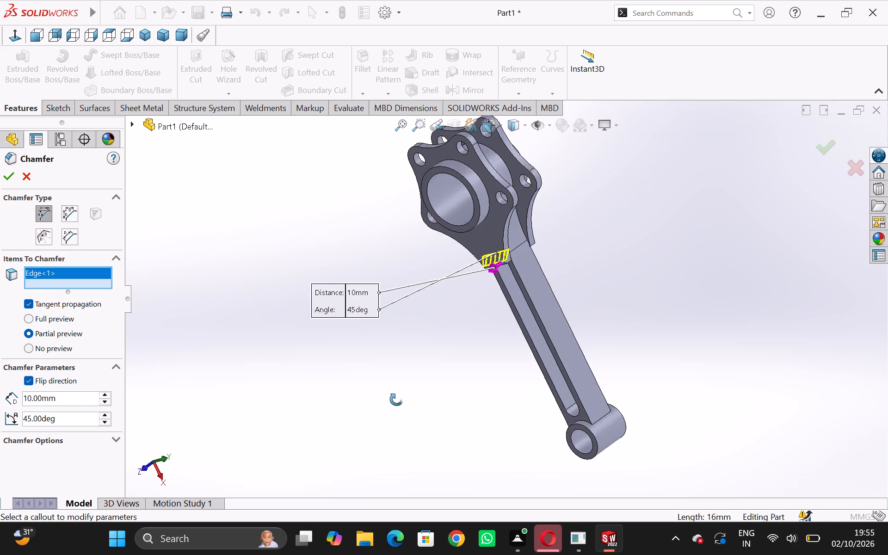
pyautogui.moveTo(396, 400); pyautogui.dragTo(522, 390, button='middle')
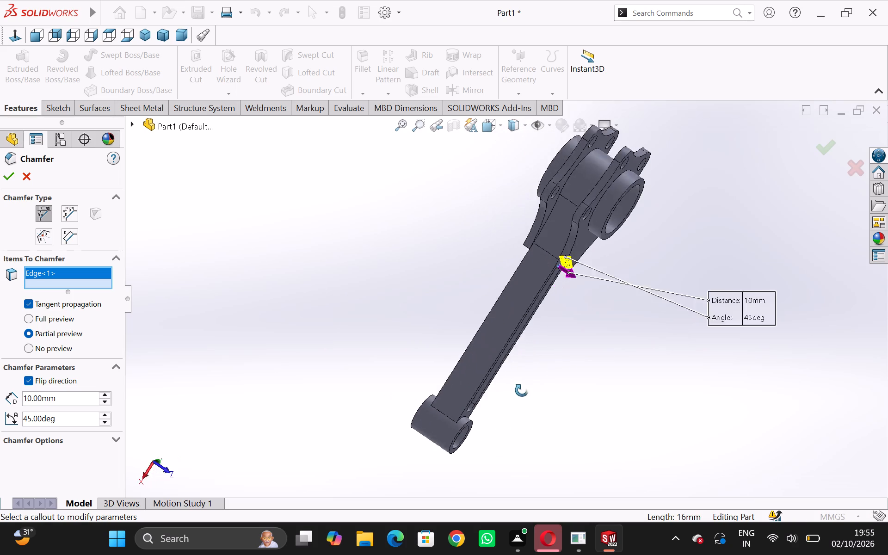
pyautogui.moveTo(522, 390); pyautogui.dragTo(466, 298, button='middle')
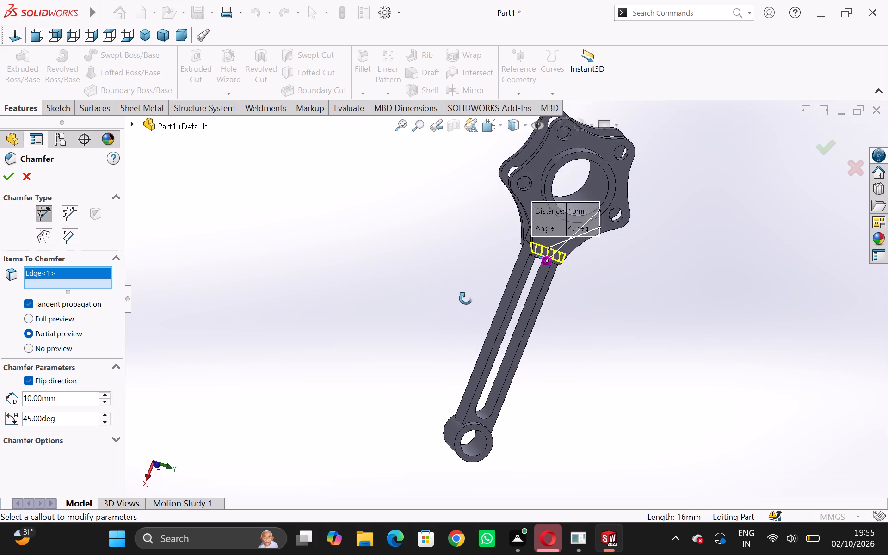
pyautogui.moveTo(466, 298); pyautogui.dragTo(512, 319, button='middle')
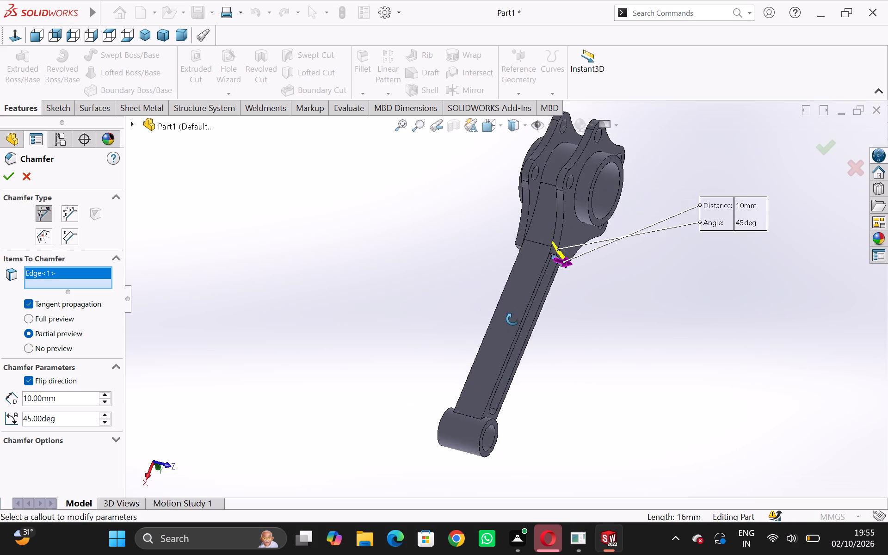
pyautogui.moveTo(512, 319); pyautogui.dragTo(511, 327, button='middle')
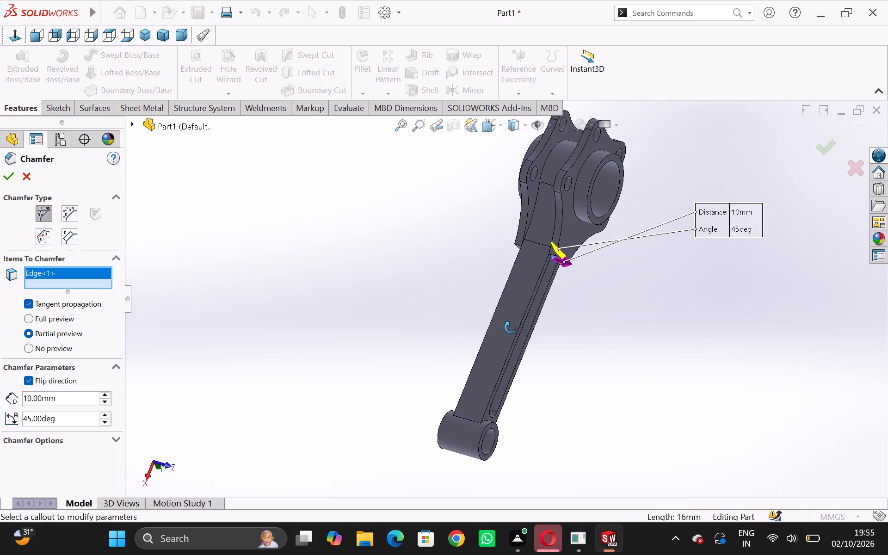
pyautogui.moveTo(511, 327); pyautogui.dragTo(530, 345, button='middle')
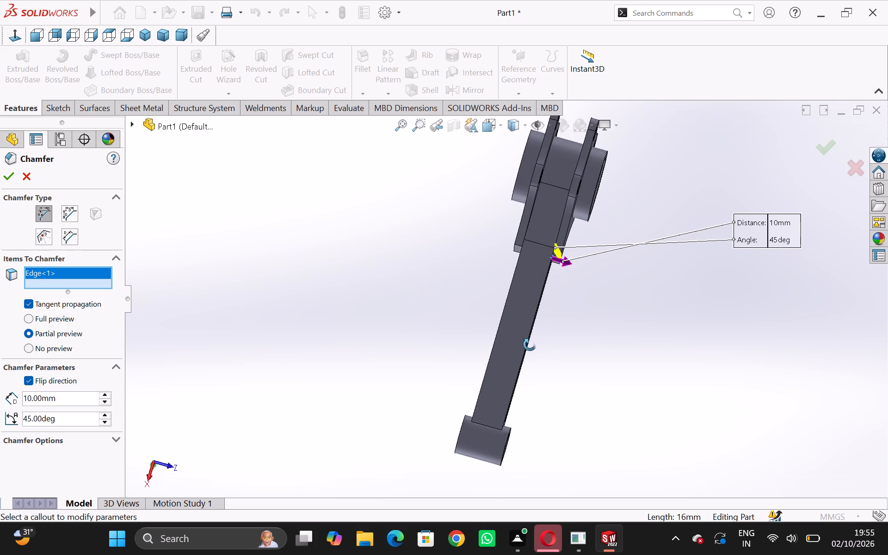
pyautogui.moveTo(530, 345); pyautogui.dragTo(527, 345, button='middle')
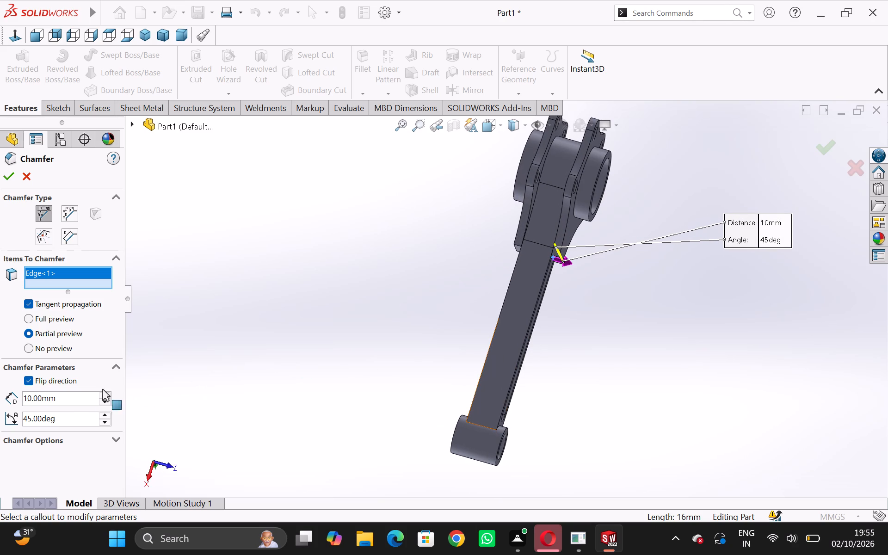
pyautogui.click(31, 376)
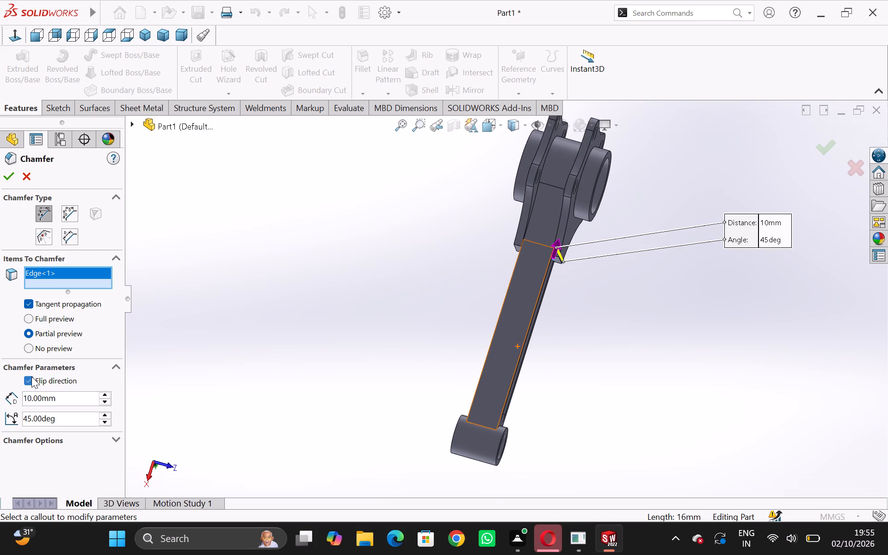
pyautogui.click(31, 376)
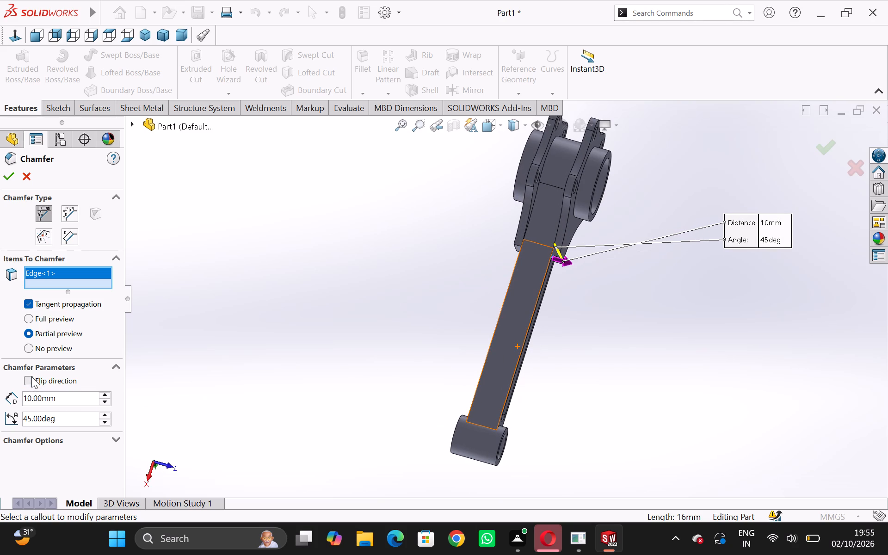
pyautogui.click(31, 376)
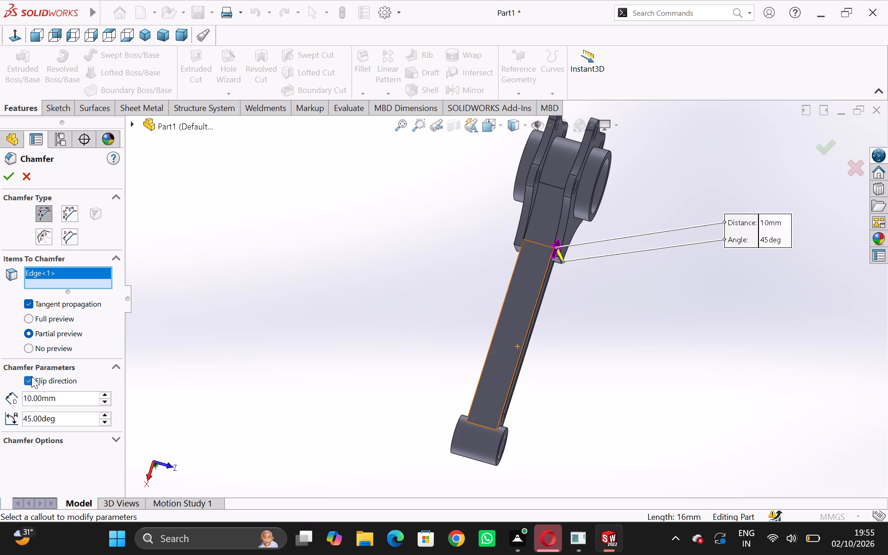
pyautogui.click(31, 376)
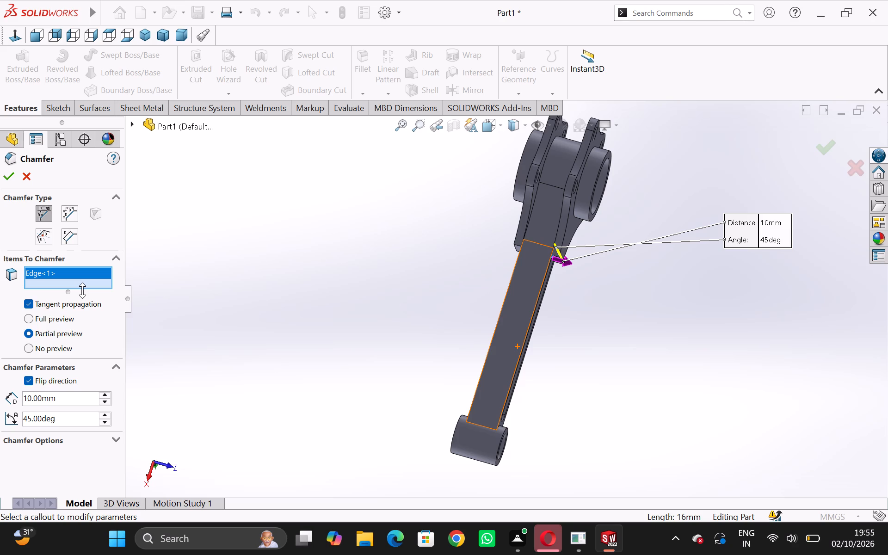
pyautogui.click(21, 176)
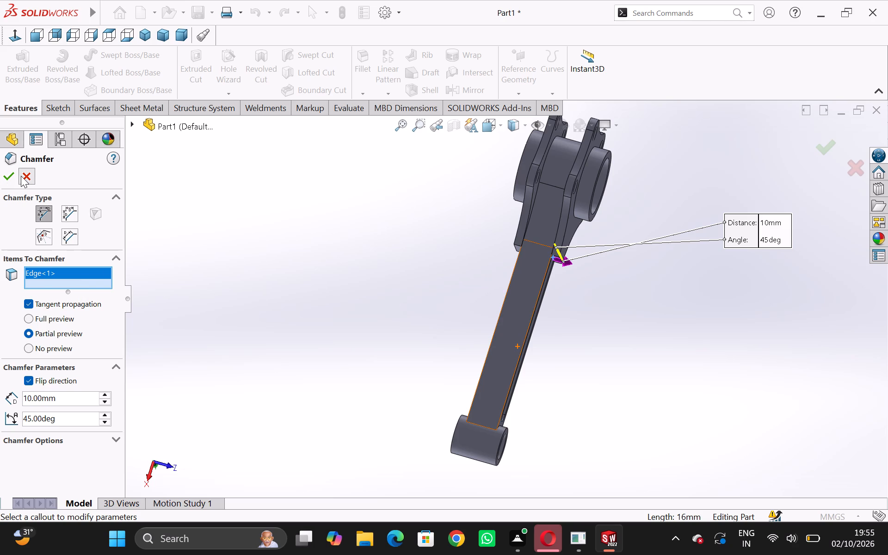
# Chamfer the short 6 mm edge of the flange's end face beside the shank at 10 mm and 45 degrees.
pyautogui.moveTo(356, 253); pyautogui.dragTo(579, 252, button='middle')
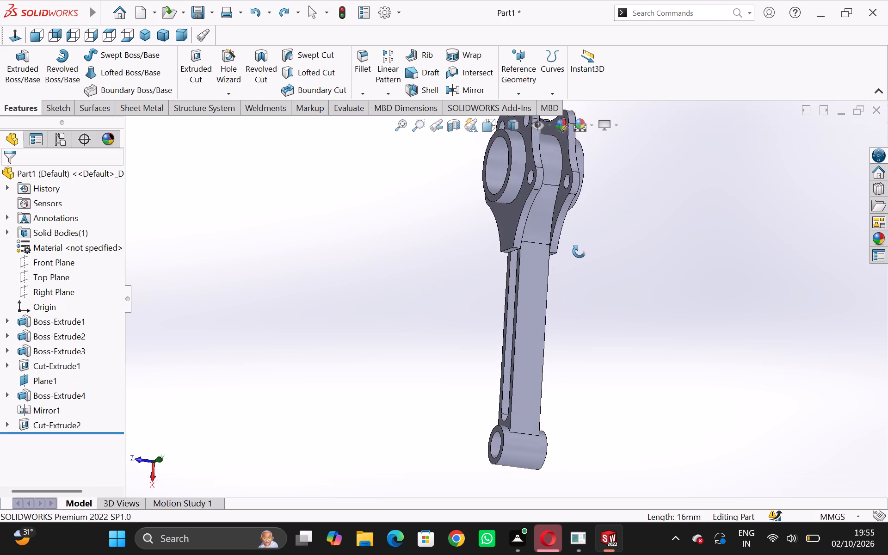
pyautogui.moveTo(579, 252); pyautogui.dragTo(643, 152, button='middle')
pyautogui.moveTo(609, 256); pyautogui.dragTo(608, 185, button='middle')
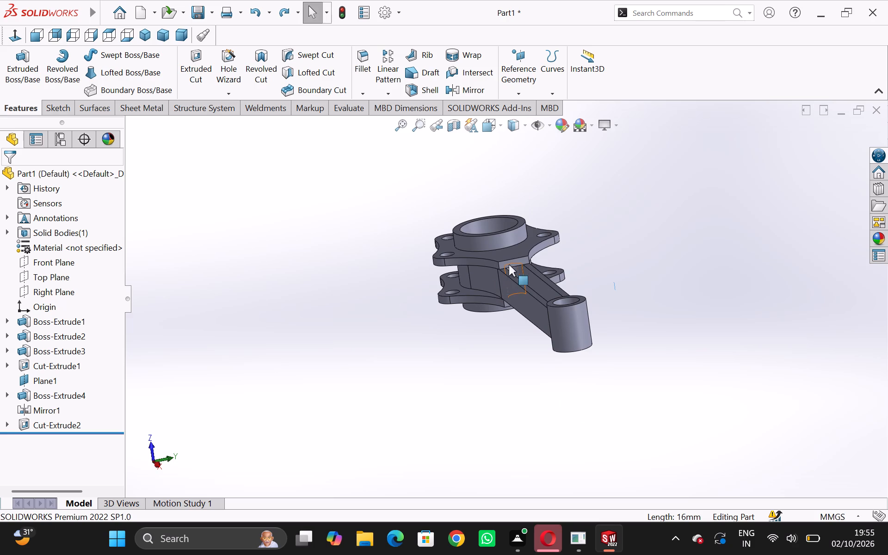
pyautogui.click(517, 265)
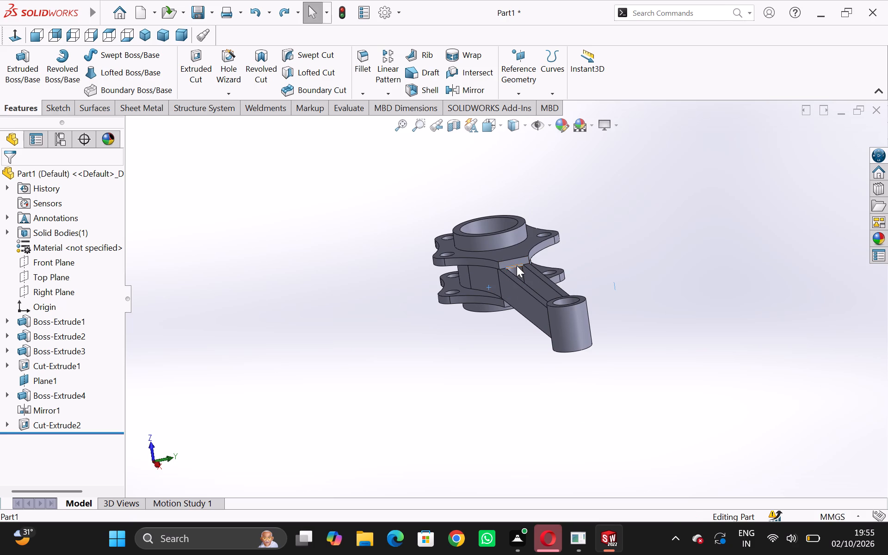
pyautogui.click(525, 263)
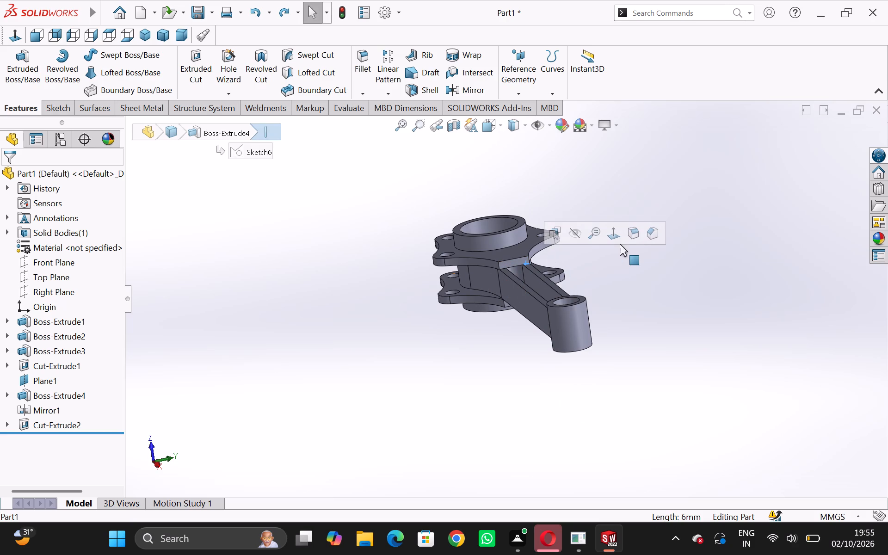
pyautogui.click(647, 231)
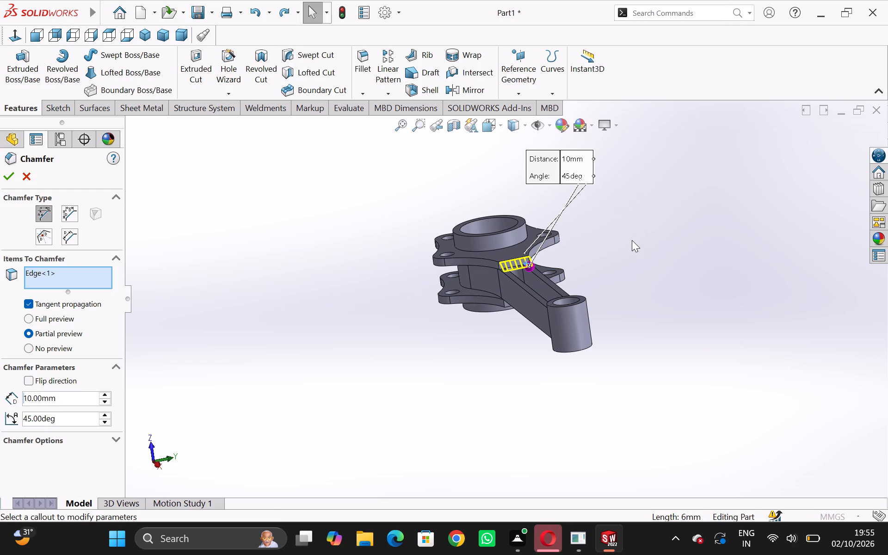
pyautogui.moveTo(605, 259); pyautogui.dragTo(629, 322, button='middle')
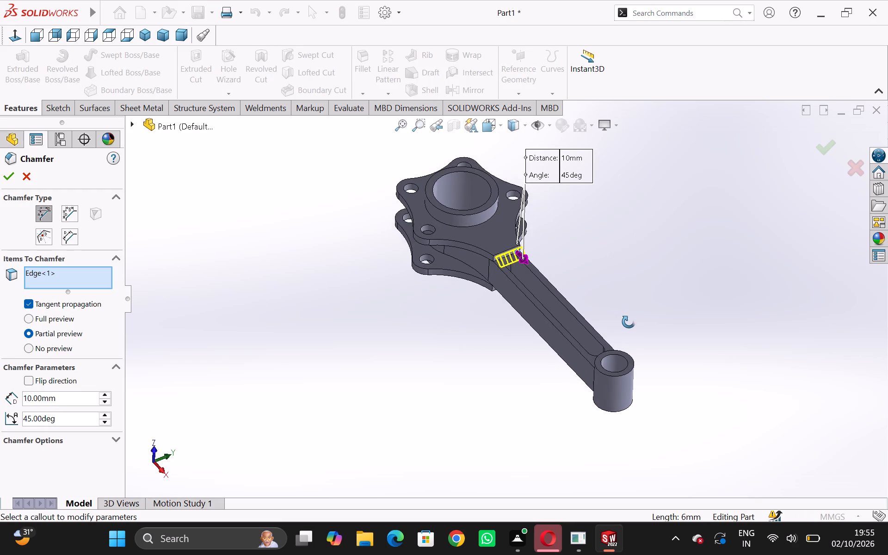
pyautogui.moveTo(629, 322); pyautogui.dragTo(630, 322, button='middle')
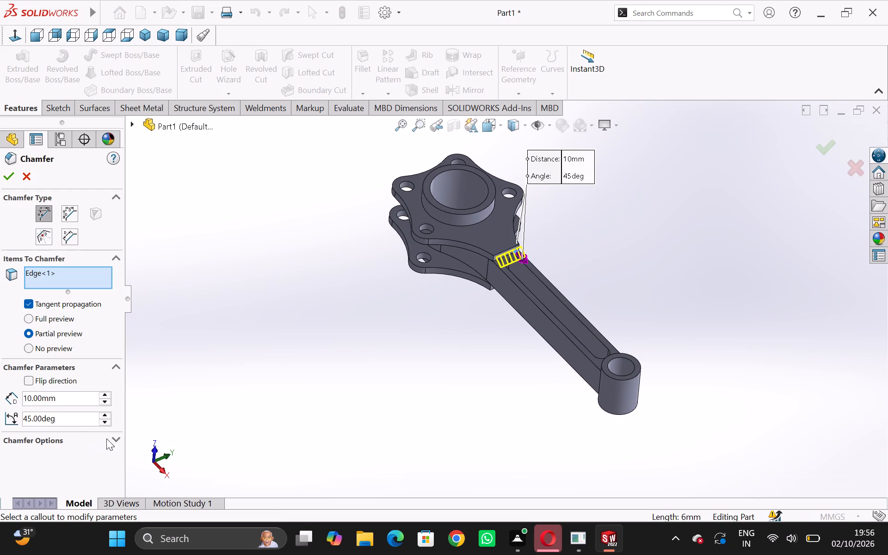
pyautogui.click(120, 438)
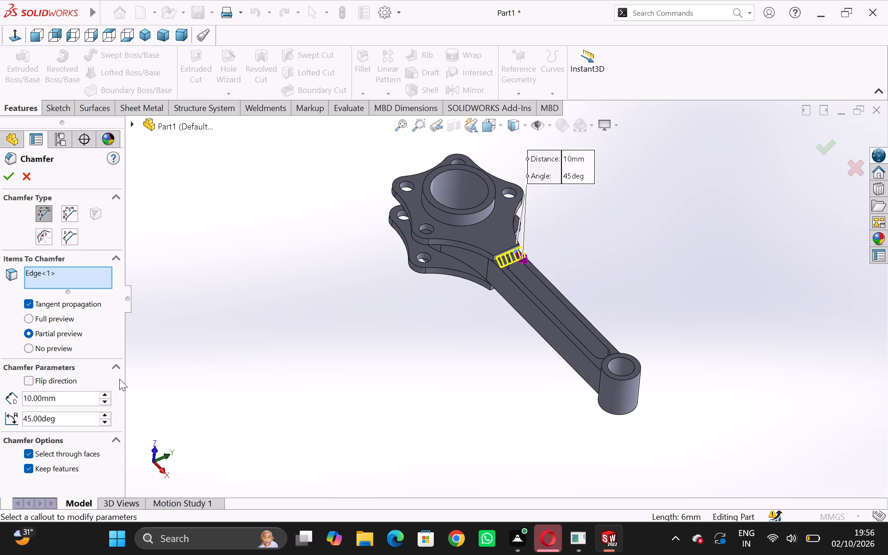
pyautogui.click(29, 379)
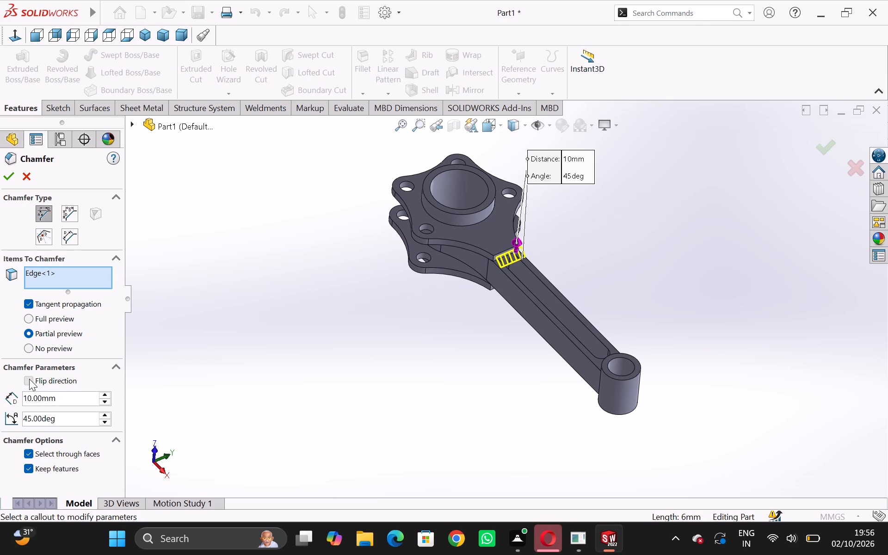
pyautogui.click(29, 379)
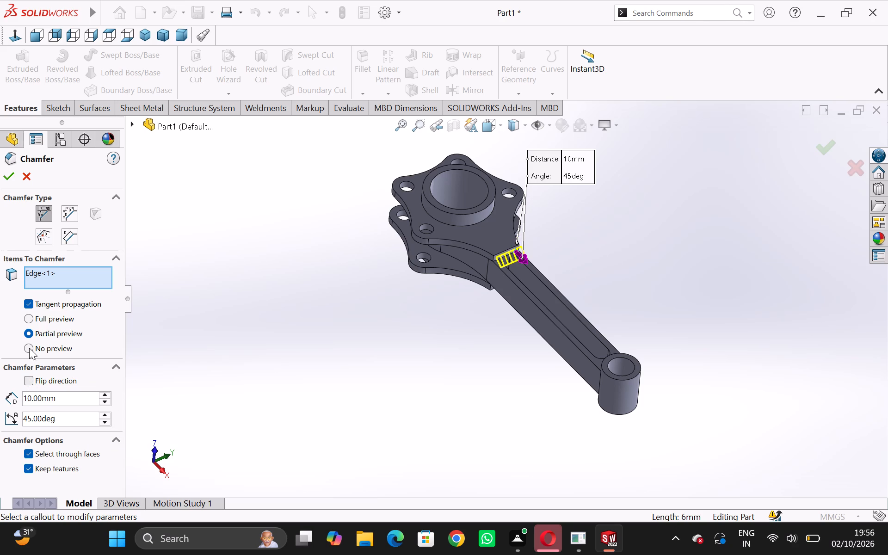
pyautogui.click(22, 177)
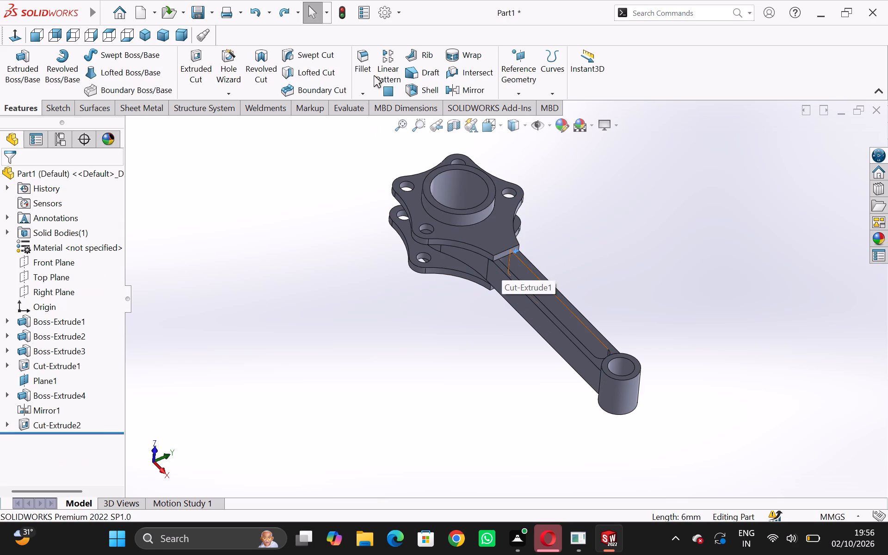
pyautogui.click(361, 92)
pyautogui.click(369, 121)
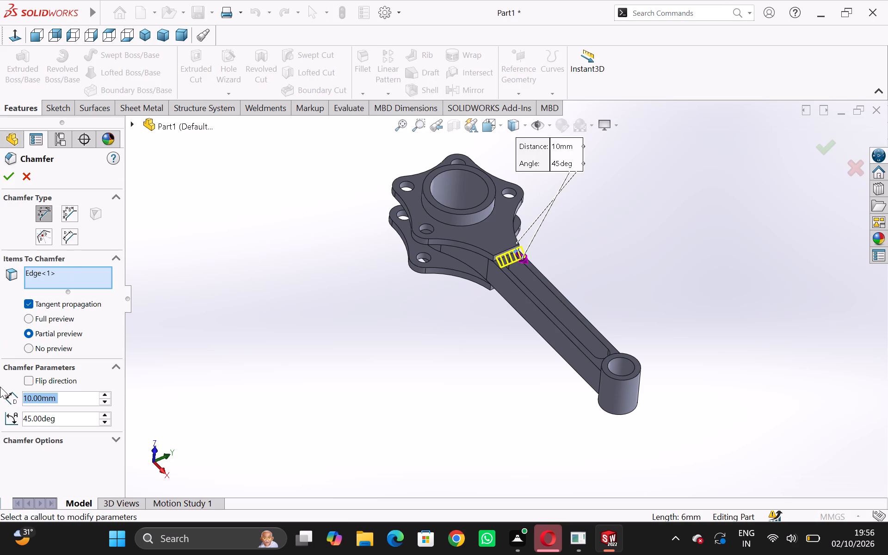
pyautogui.click(4, 176)
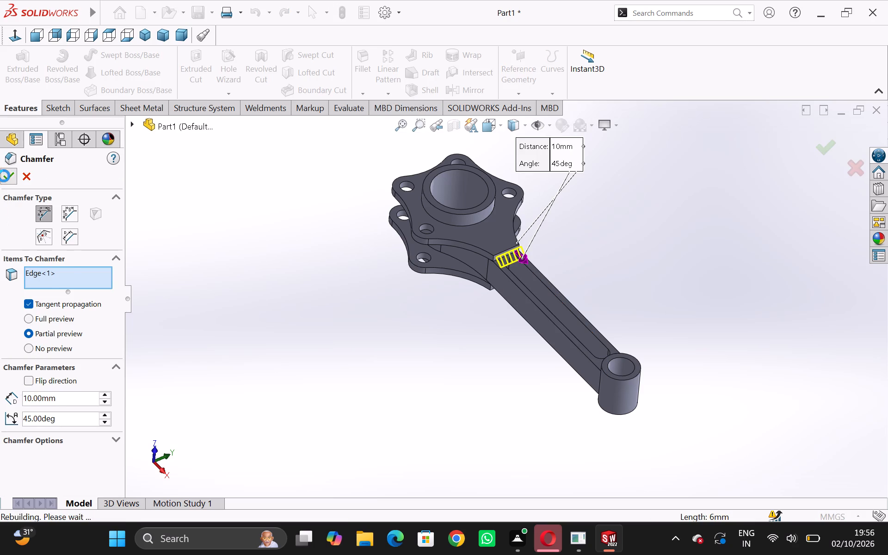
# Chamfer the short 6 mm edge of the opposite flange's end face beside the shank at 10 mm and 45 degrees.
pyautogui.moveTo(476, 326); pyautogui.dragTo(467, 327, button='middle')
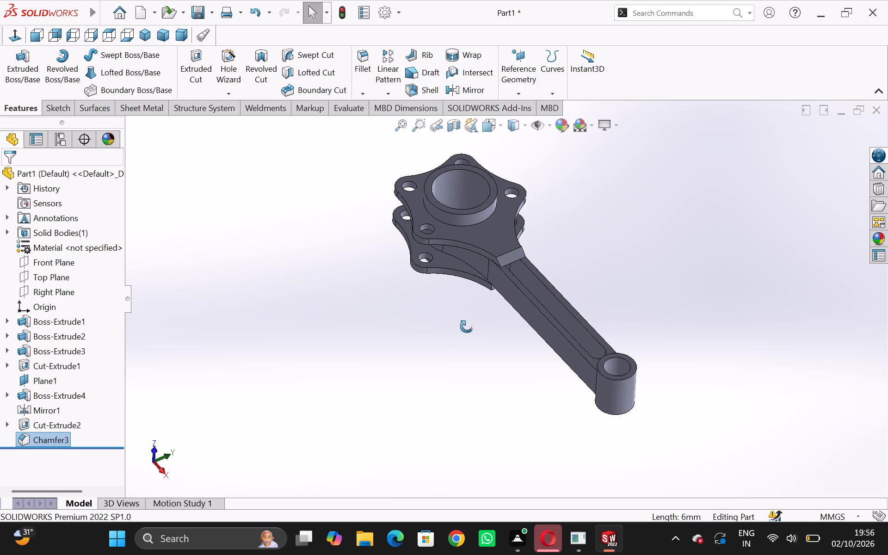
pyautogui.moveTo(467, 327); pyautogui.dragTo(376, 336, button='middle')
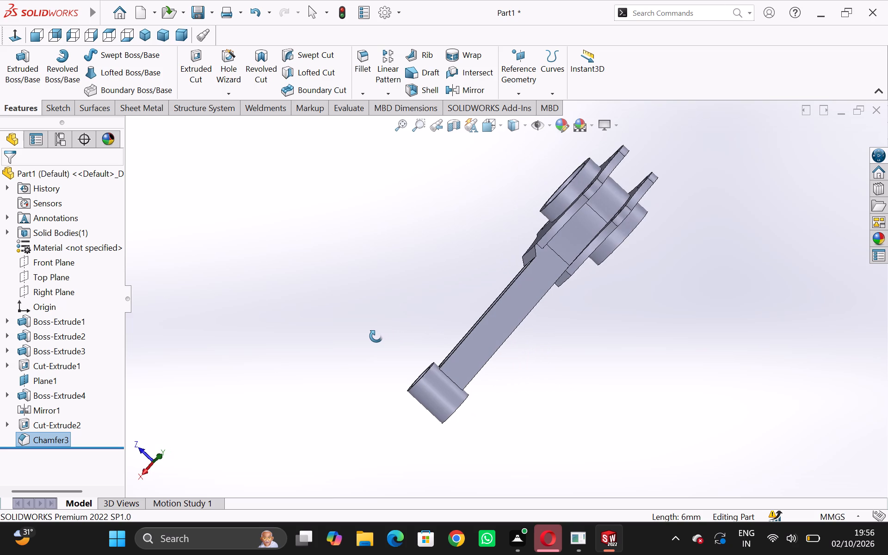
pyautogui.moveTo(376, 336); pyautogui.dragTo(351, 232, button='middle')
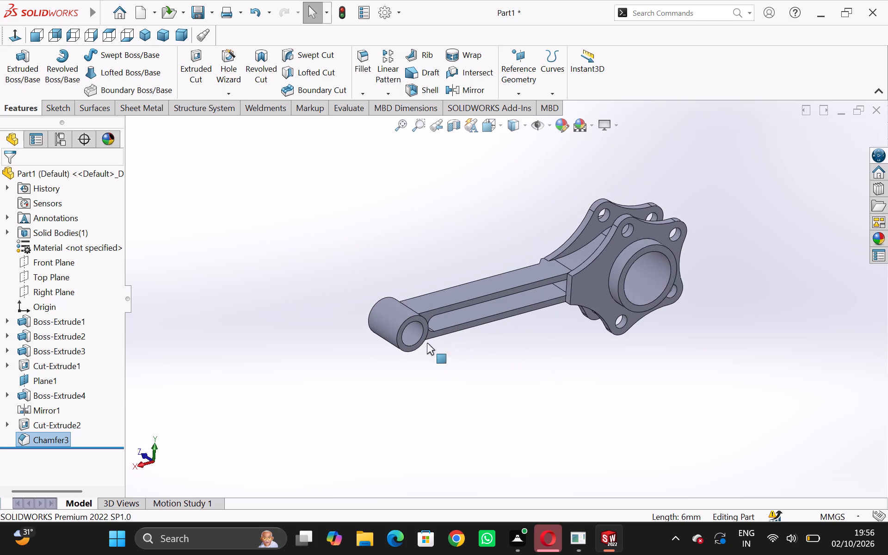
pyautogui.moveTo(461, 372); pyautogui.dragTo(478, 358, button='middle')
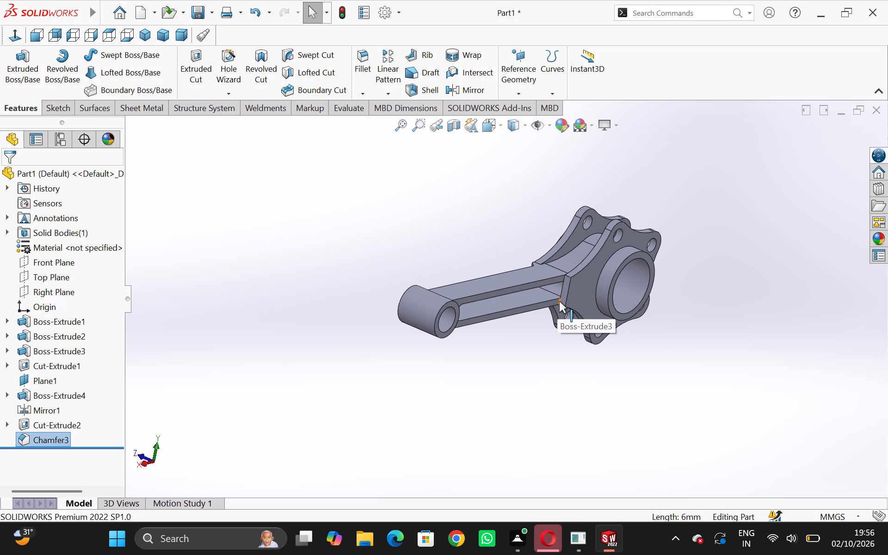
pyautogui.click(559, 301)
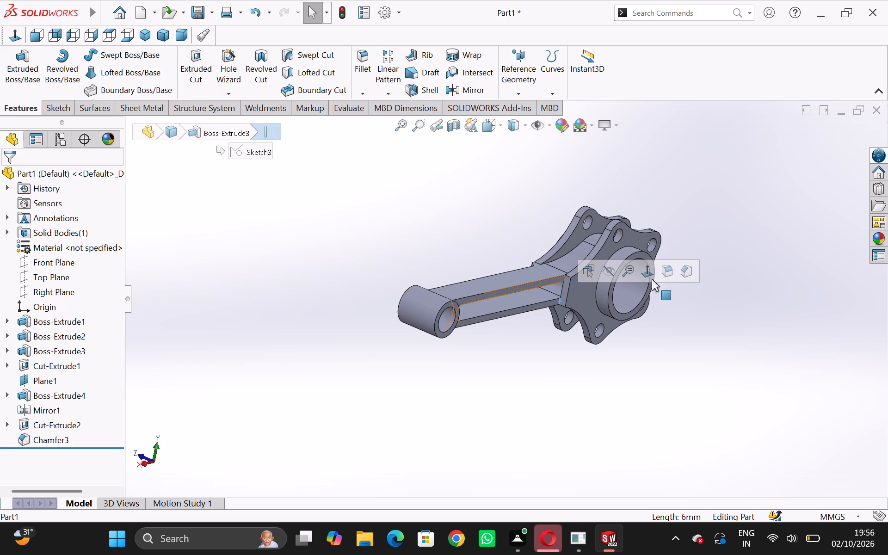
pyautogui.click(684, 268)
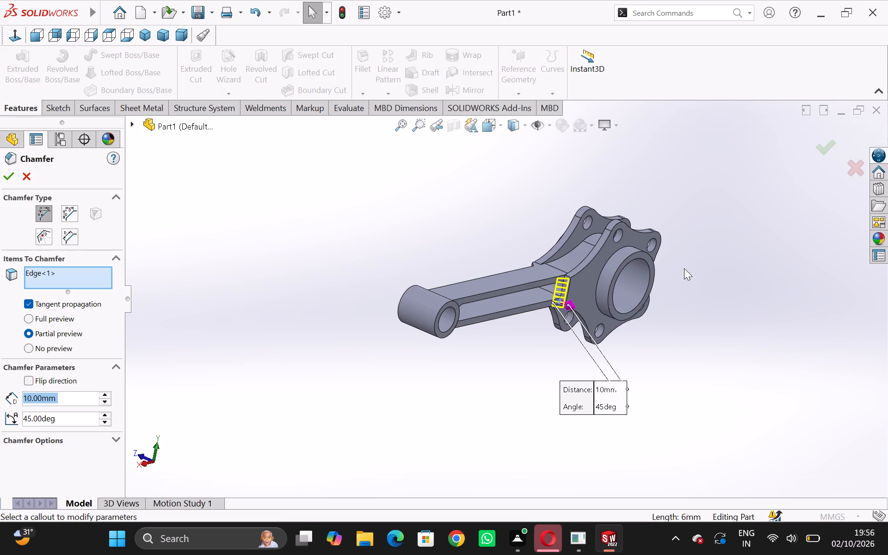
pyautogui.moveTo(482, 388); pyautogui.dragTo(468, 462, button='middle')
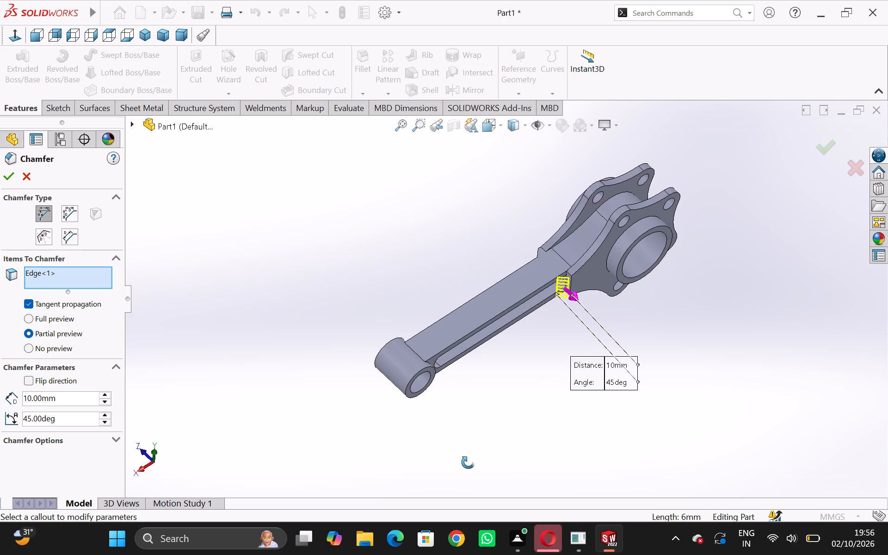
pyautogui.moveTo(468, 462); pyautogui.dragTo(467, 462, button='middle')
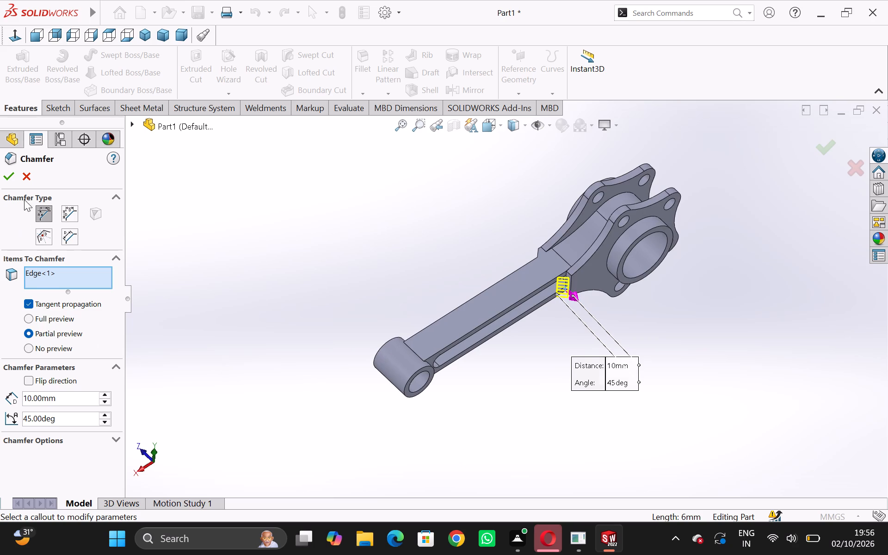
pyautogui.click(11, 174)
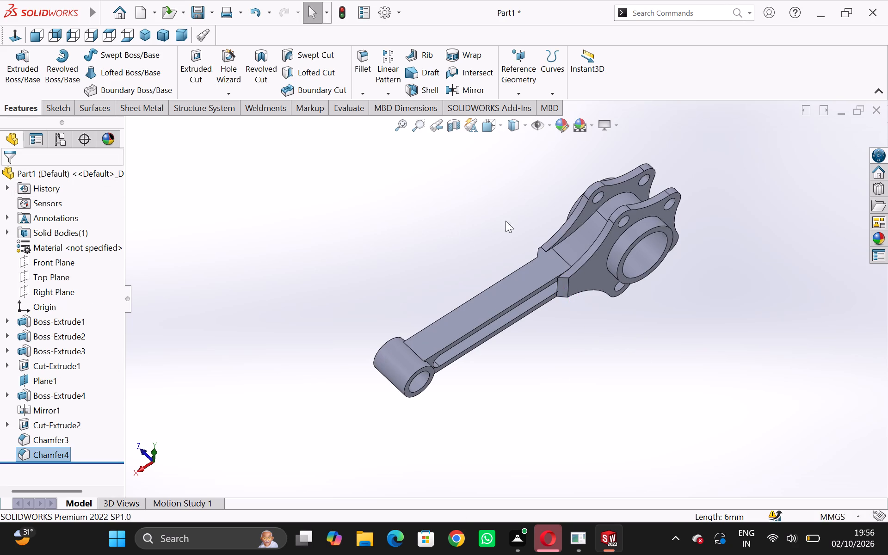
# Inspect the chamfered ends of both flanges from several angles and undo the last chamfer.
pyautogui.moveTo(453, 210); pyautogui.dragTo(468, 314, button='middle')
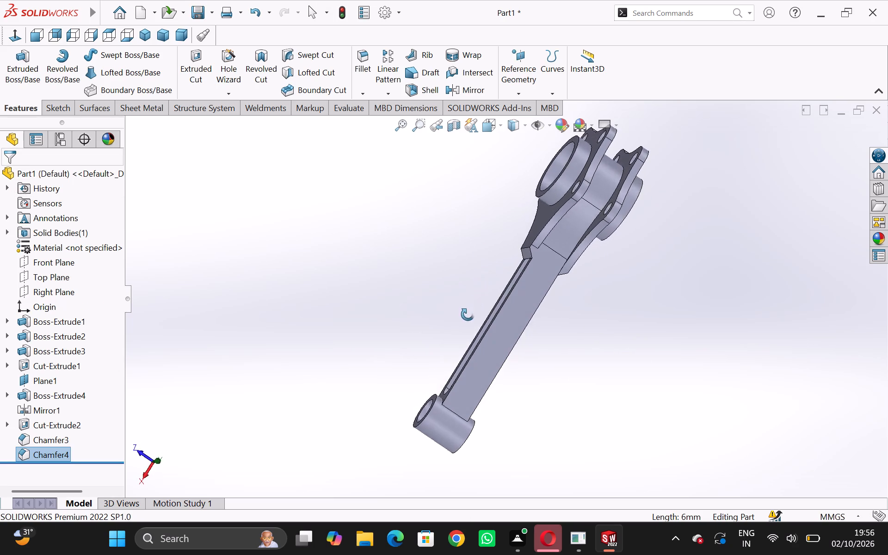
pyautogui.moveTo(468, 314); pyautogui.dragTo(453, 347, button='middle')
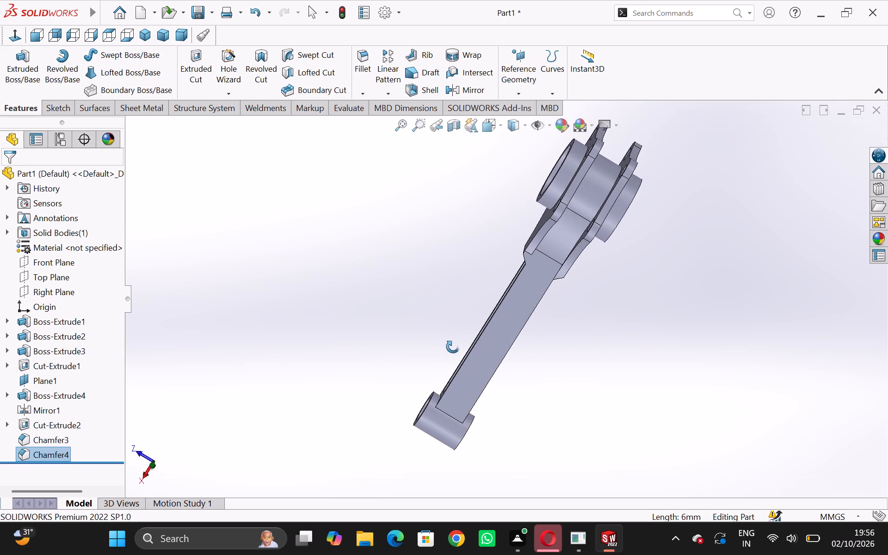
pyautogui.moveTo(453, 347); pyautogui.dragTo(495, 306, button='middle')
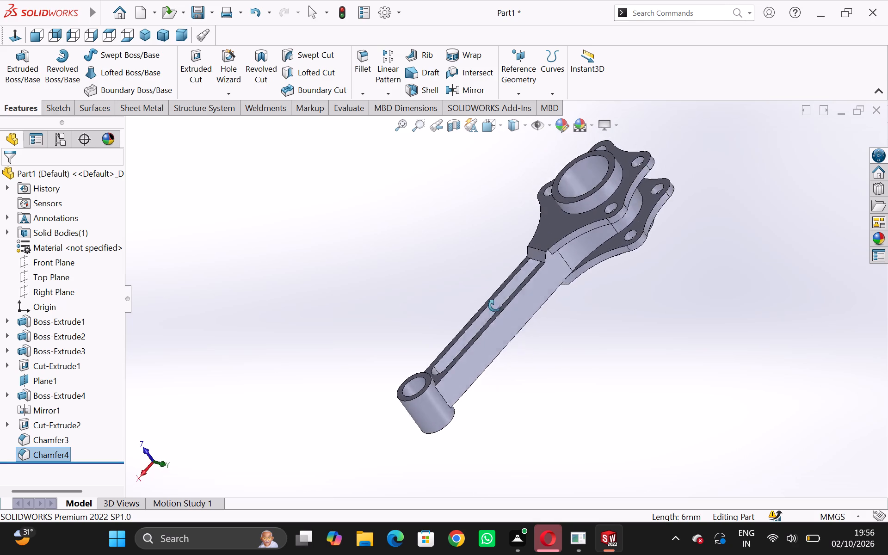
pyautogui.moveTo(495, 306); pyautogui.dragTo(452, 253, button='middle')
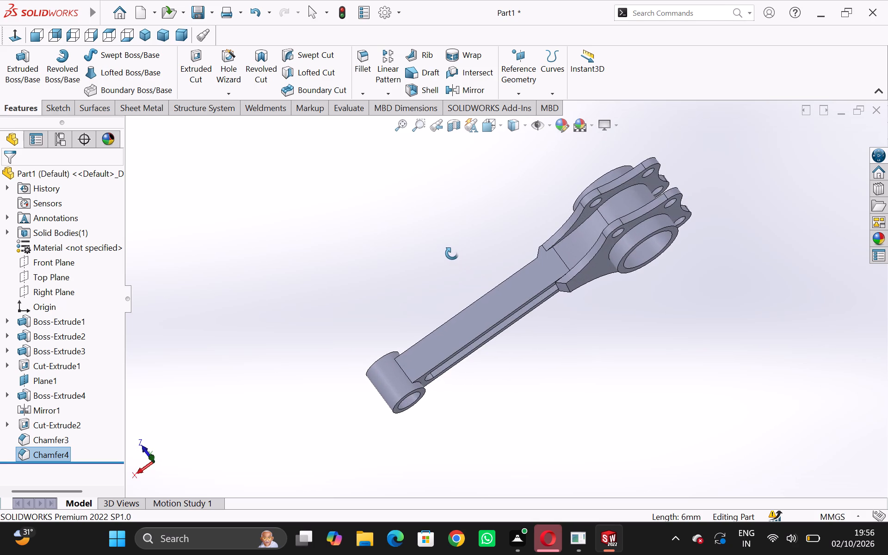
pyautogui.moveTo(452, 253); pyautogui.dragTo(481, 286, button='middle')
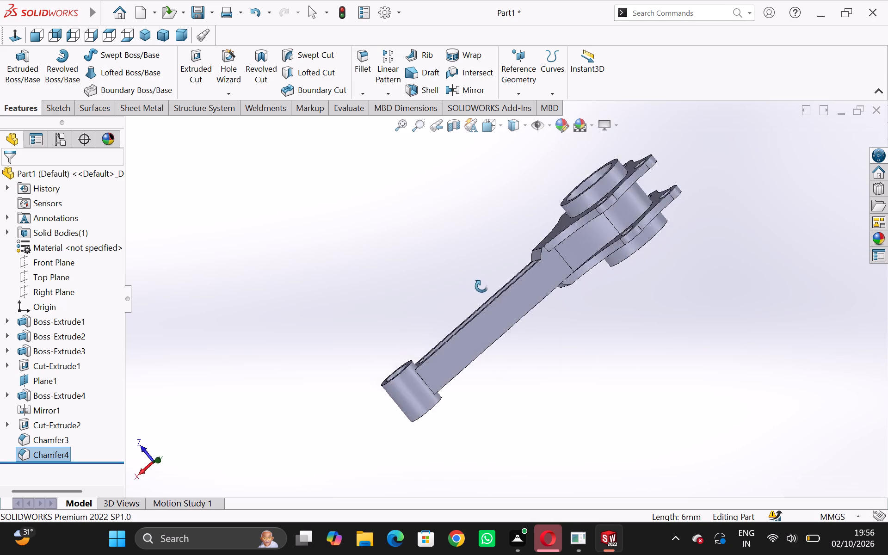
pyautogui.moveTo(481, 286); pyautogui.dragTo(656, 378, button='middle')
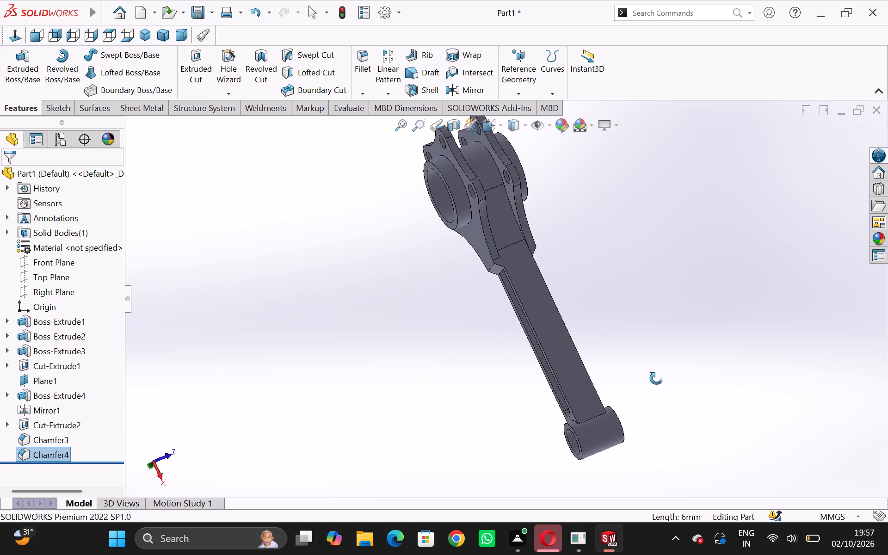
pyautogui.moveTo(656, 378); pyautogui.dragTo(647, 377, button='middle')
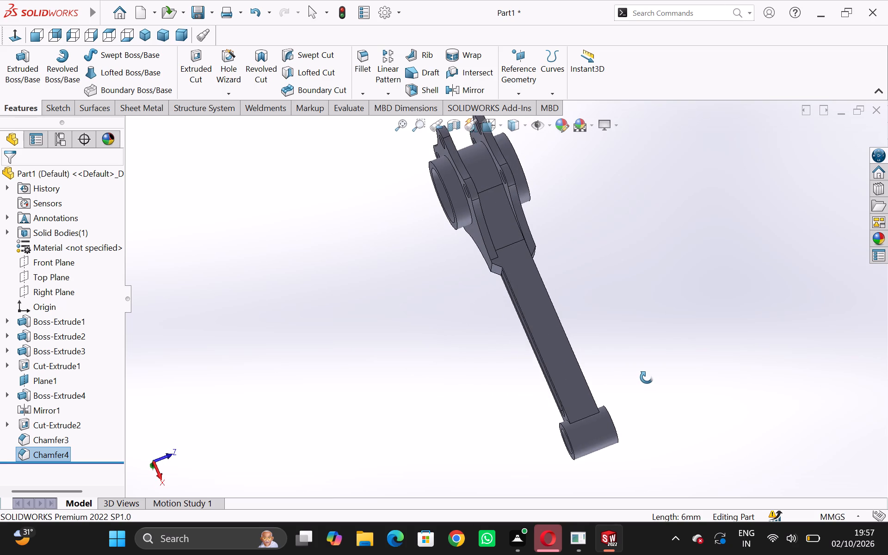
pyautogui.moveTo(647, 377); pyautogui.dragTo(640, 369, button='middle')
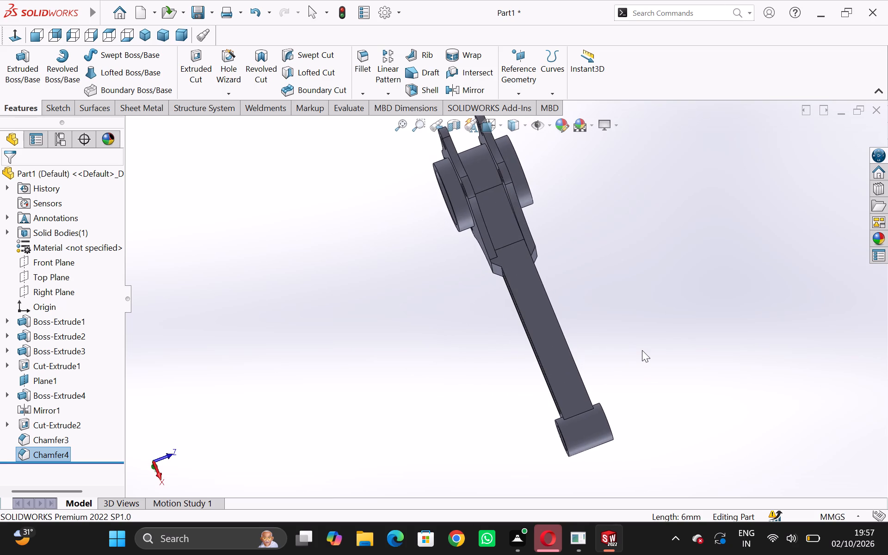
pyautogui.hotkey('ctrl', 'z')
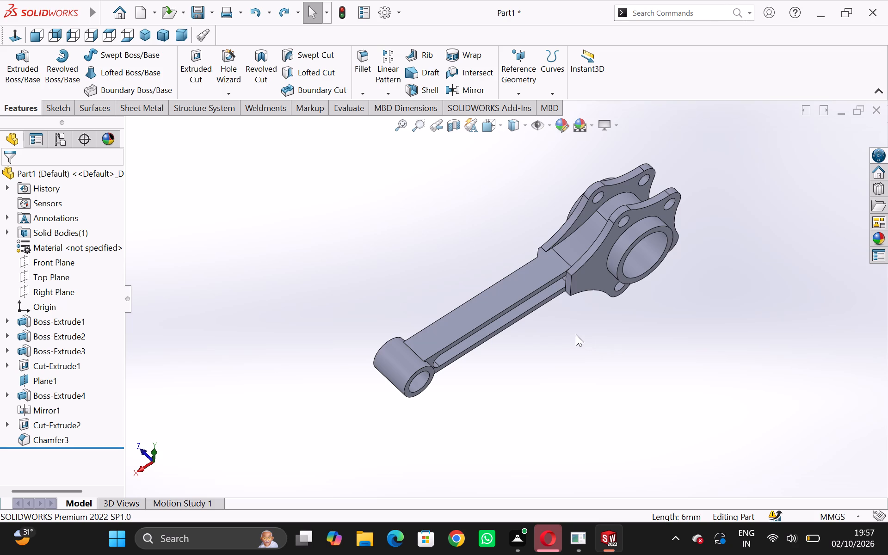
# Examine both flange ends where they meet the shank, from the side and along the rod's length.
pyautogui.moveTo(576, 332); pyautogui.dragTo(572, 391, button='middle')
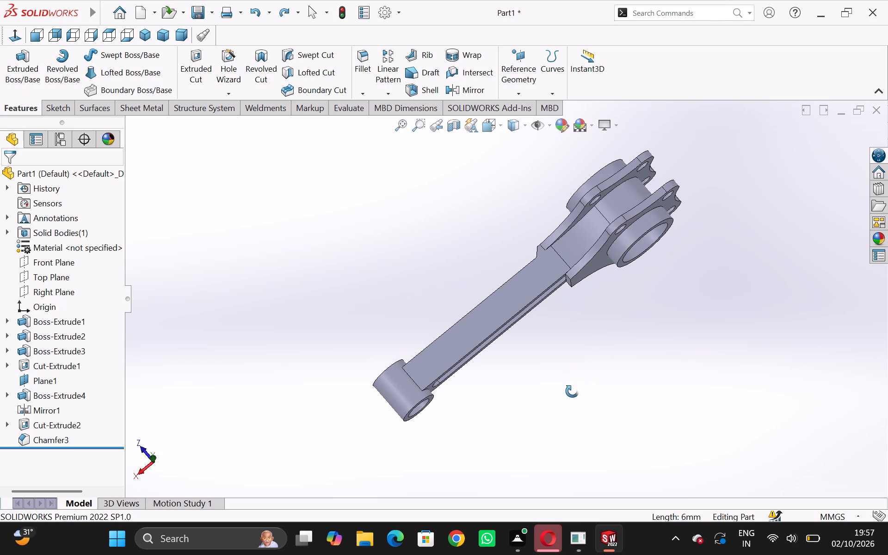
pyautogui.moveTo(572, 391); pyautogui.dragTo(573, 402, button='middle')
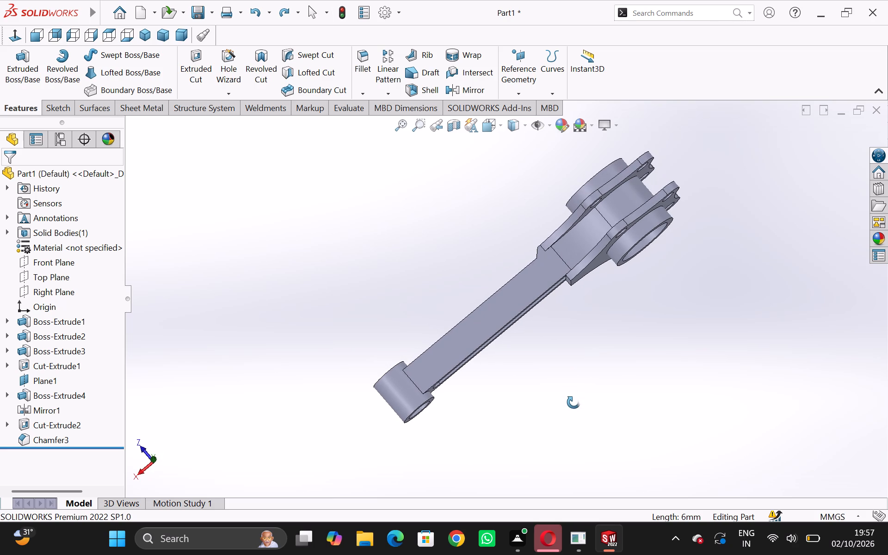
pyautogui.moveTo(573, 402); pyautogui.dragTo(596, 360, button='middle')
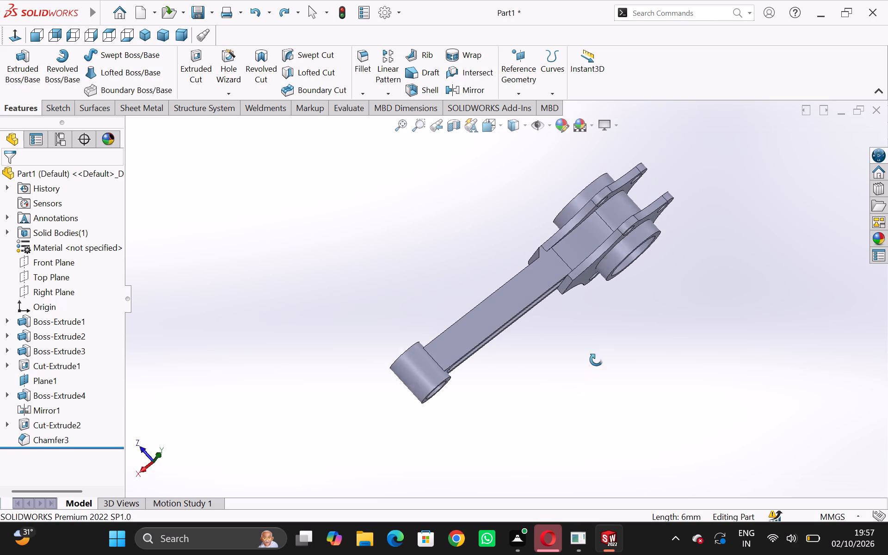
pyautogui.moveTo(596, 360); pyautogui.dragTo(597, 340, button='middle')
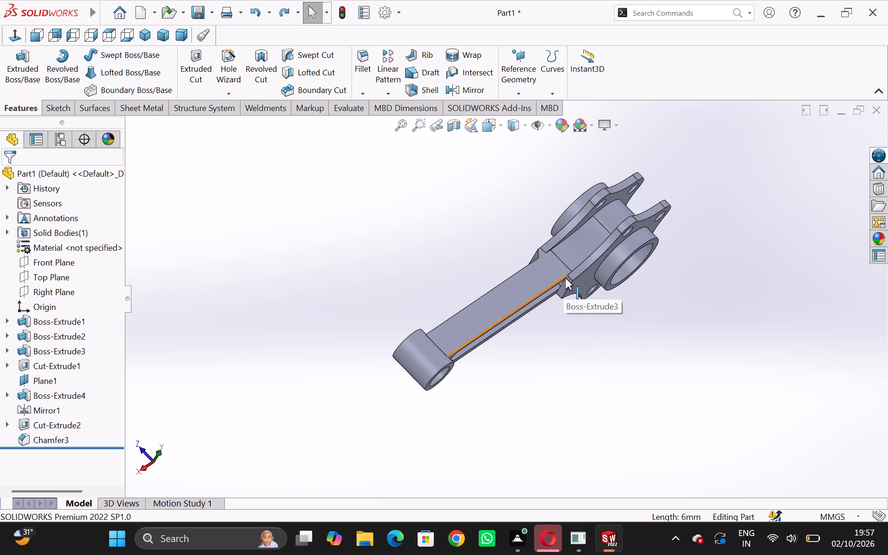
pyautogui.moveTo(556, 319); pyautogui.dragTo(586, 288, button='middle')
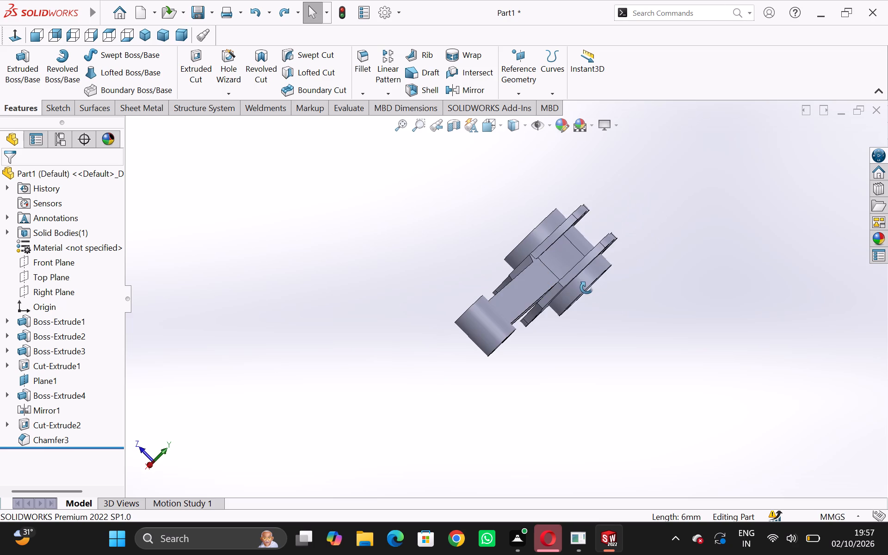
pyautogui.moveTo(586, 288); pyautogui.dragTo(598, 260, button='middle')
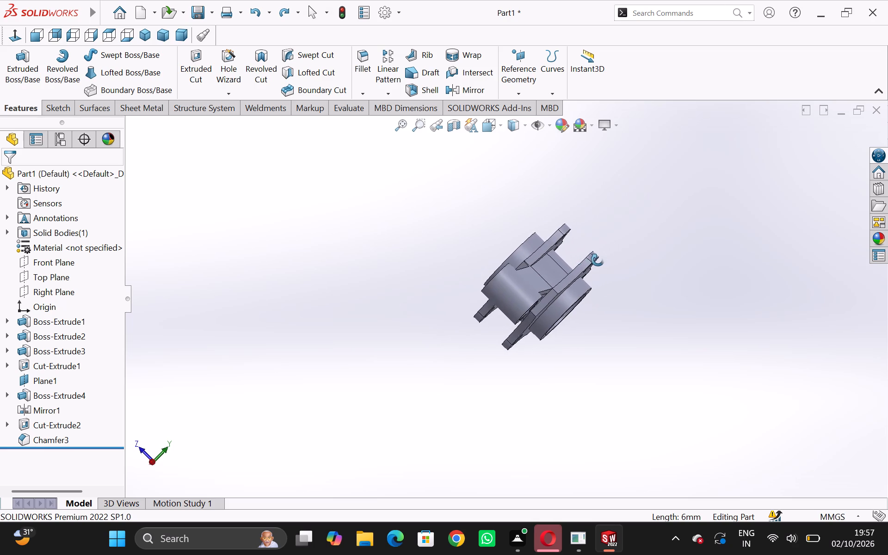
pyautogui.moveTo(598, 260); pyautogui.dragTo(595, 260, button='middle')
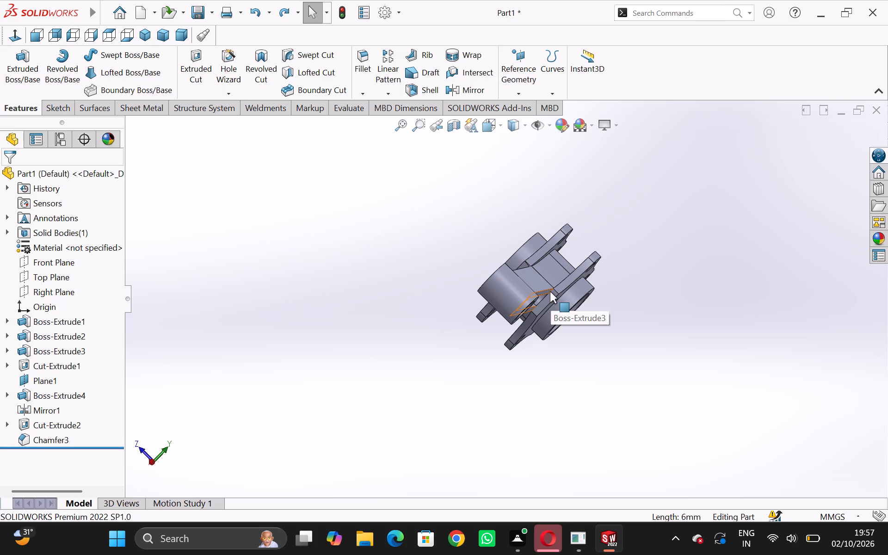
pyautogui.moveTo(531, 367); pyautogui.dragTo(558, 404, button='middle')
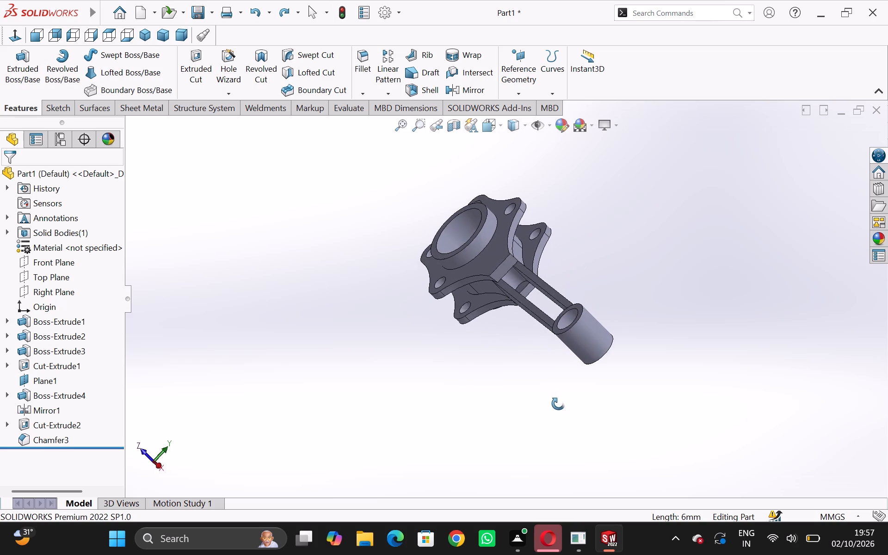
pyautogui.moveTo(558, 404); pyautogui.dragTo(530, 452, button='middle')
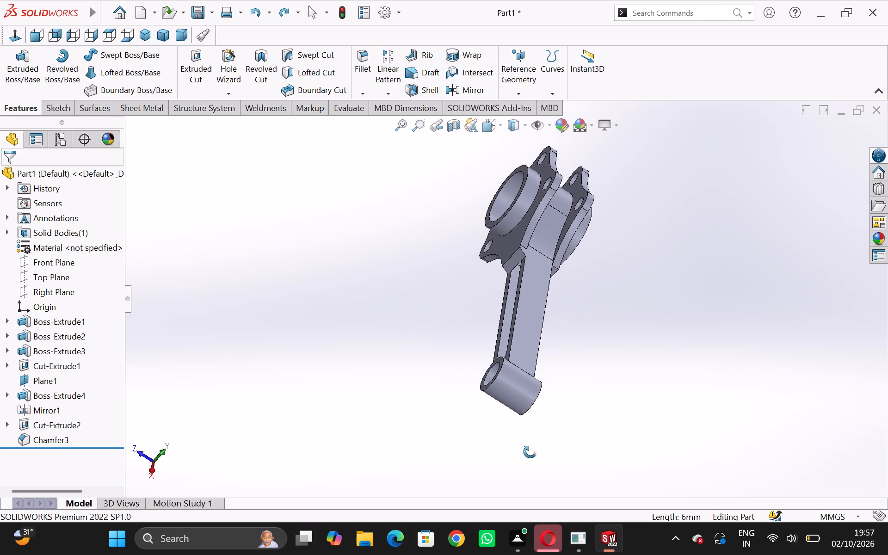
pyautogui.moveTo(530, 452); pyautogui.dragTo(530, 453, button='middle')
# Chamfer the short 6 mm edge of the unchamfered flange's end face beside the shank at 10 mm and 45 degrees.
pyautogui.moveTo(578, 319); pyautogui.dragTo(554, 289, button='middle')
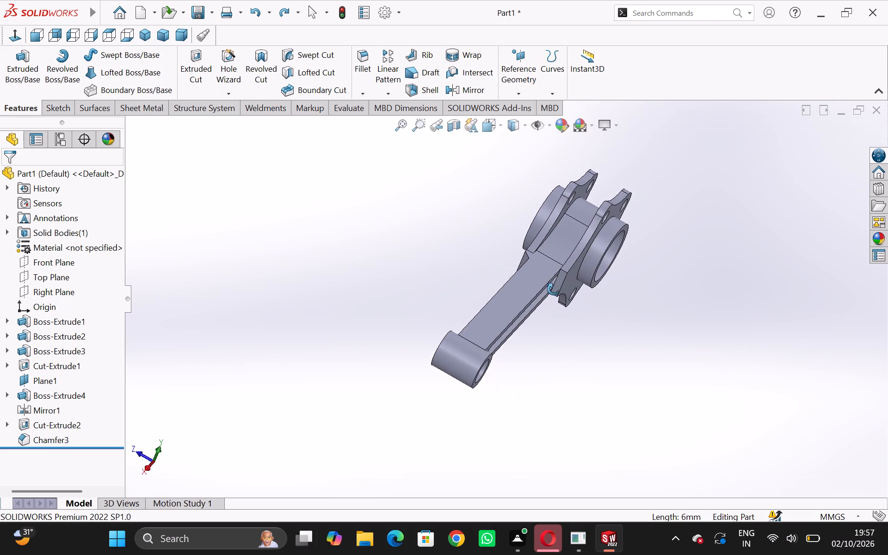
pyautogui.moveTo(554, 289); pyautogui.dragTo(555, 282, button='middle')
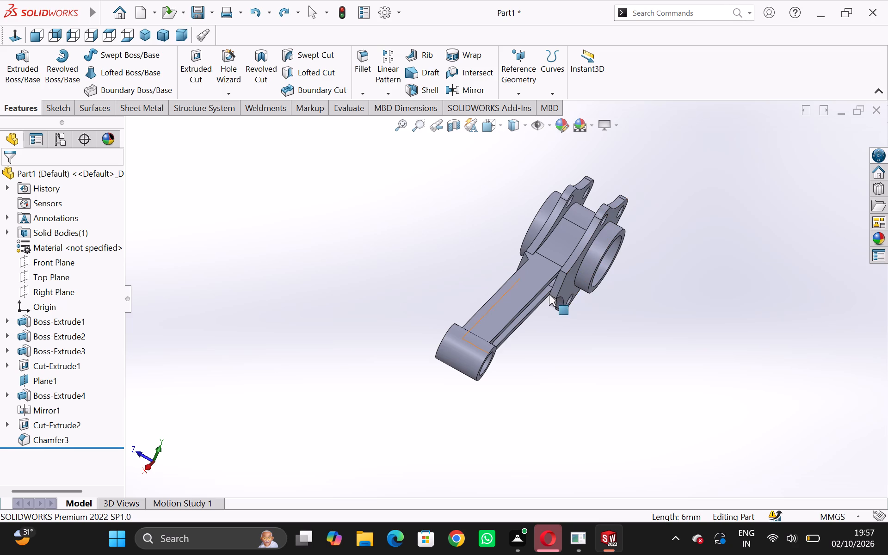
pyautogui.scroll(-4, 549, 295)
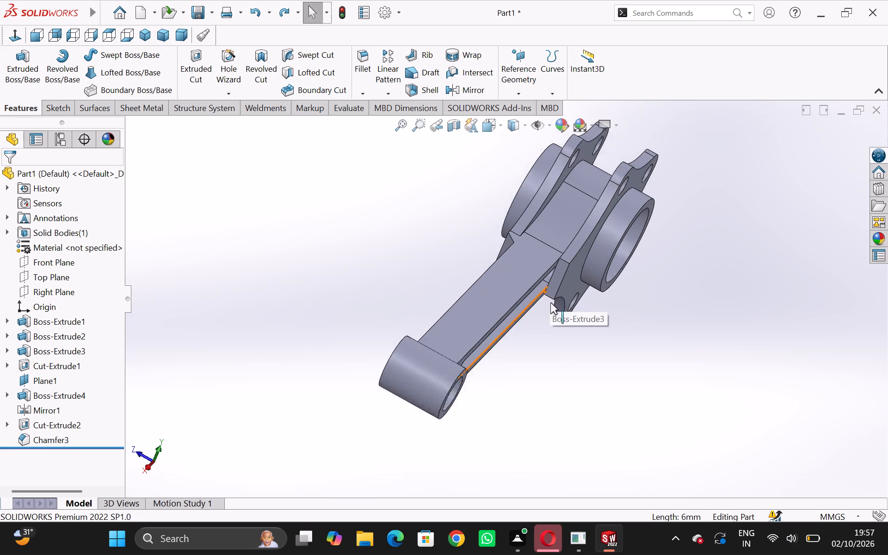
pyautogui.scroll(-2, 550, 302)
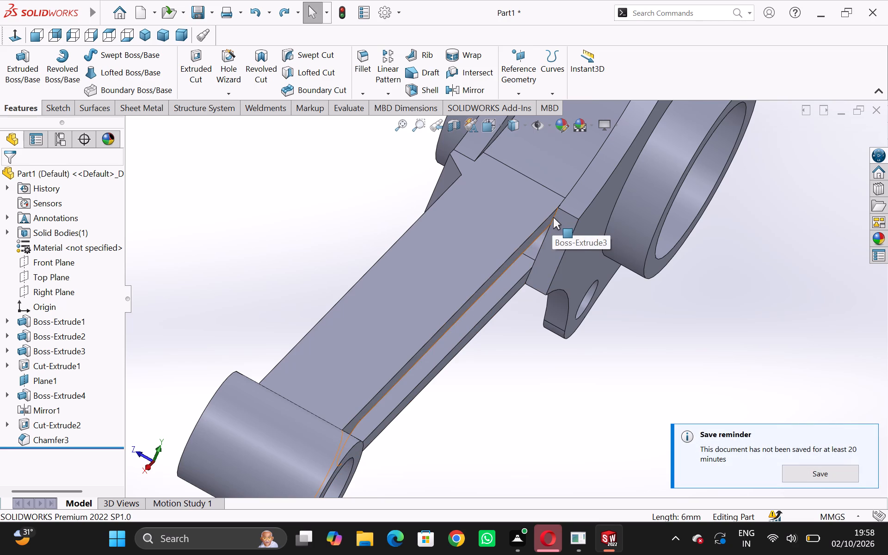
pyautogui.scroll(-4, 553, 217)
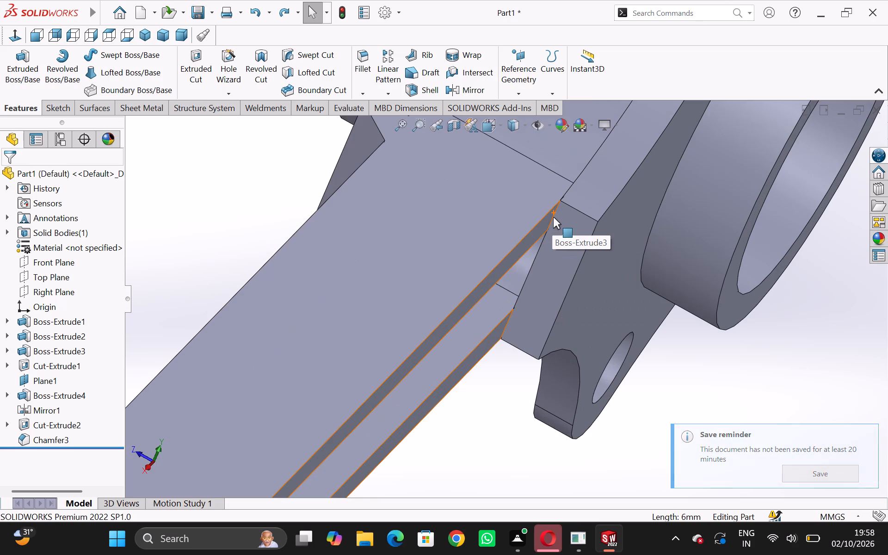
pyautogui.scroll(-1, 553, 216)
pyautogui.click(553, 216)
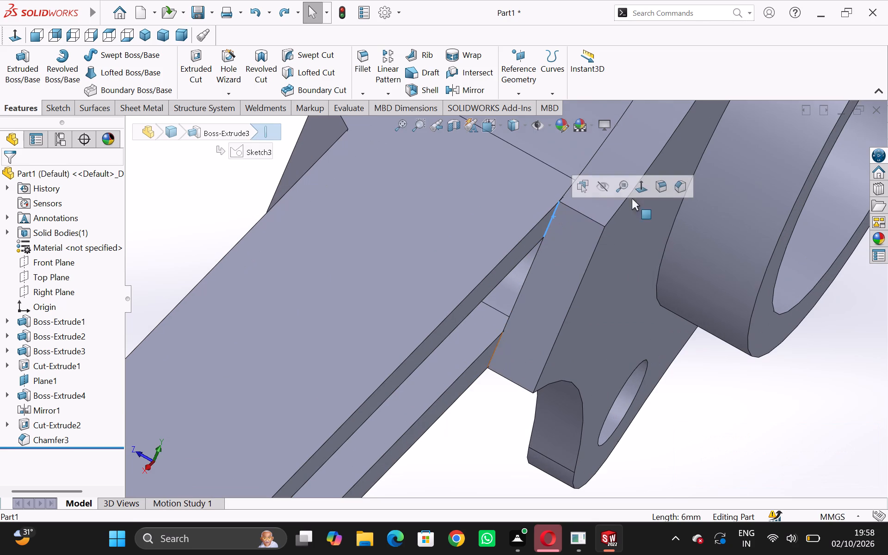
pyautogui.click(678, 186)
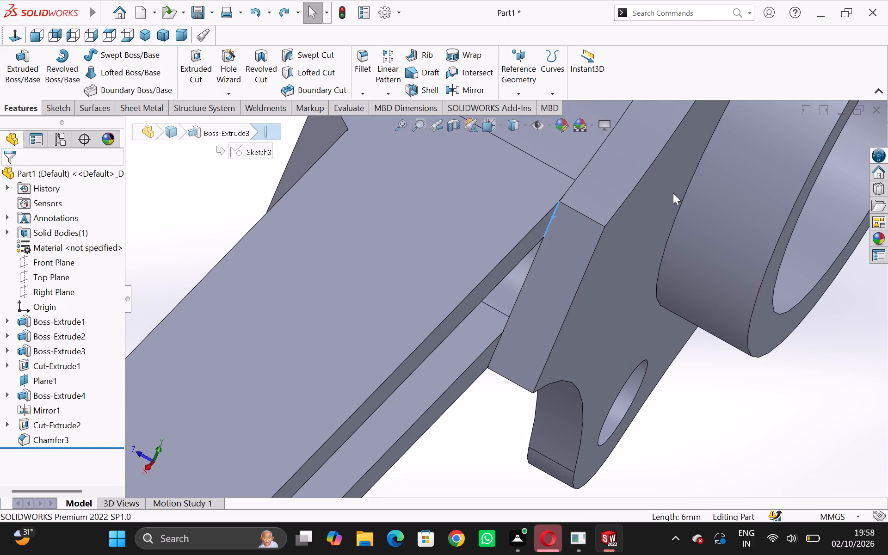
pyautogui.scroll(-2, 612, 289)
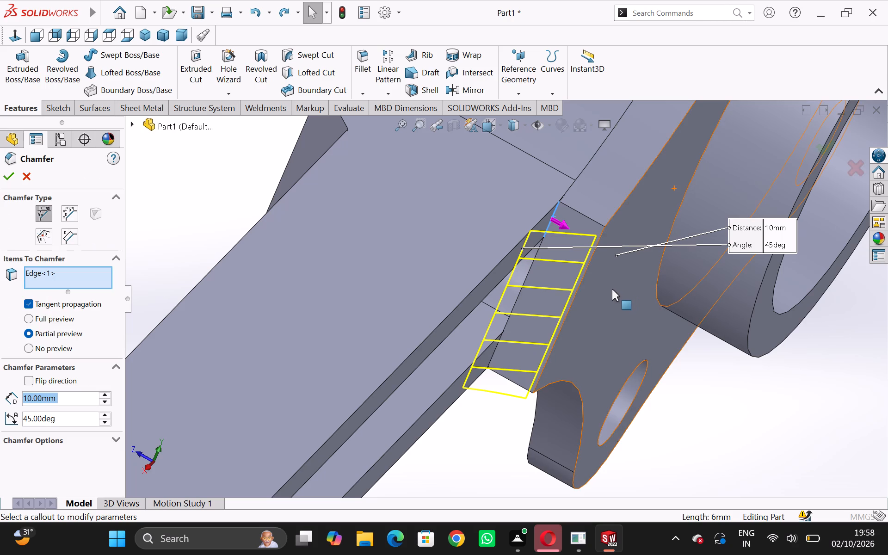
pyautogui.scroll(2, 612, 289)
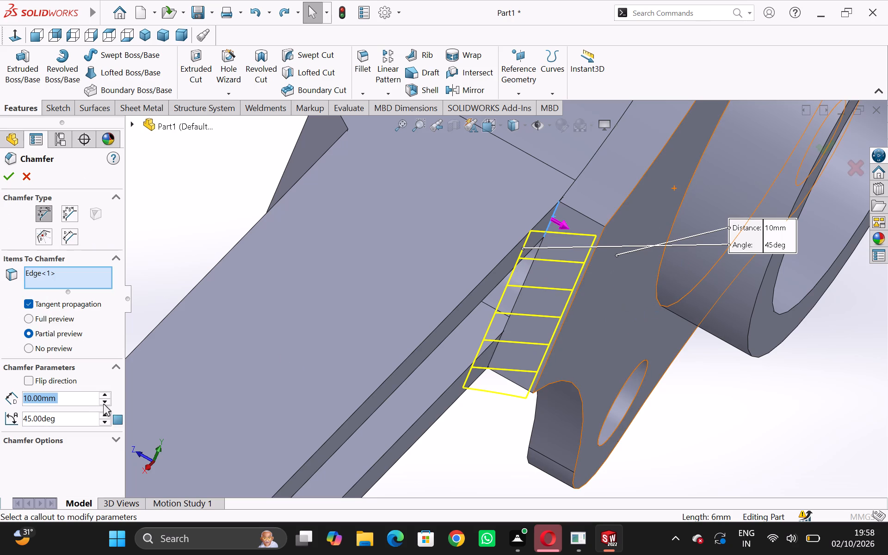
pyautogui.click(8, 176)
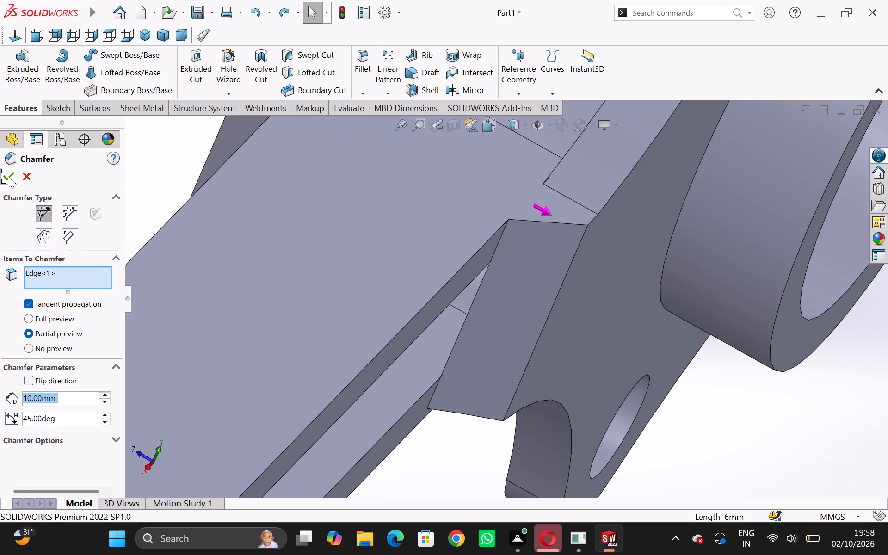
# Inspect the new flange chamfer, the rounded end of the shank slot and the whole rod from several angles.
pyautogui.scroll(-3, 400, 282)
pyautogui.scroll(4, 428, 284)
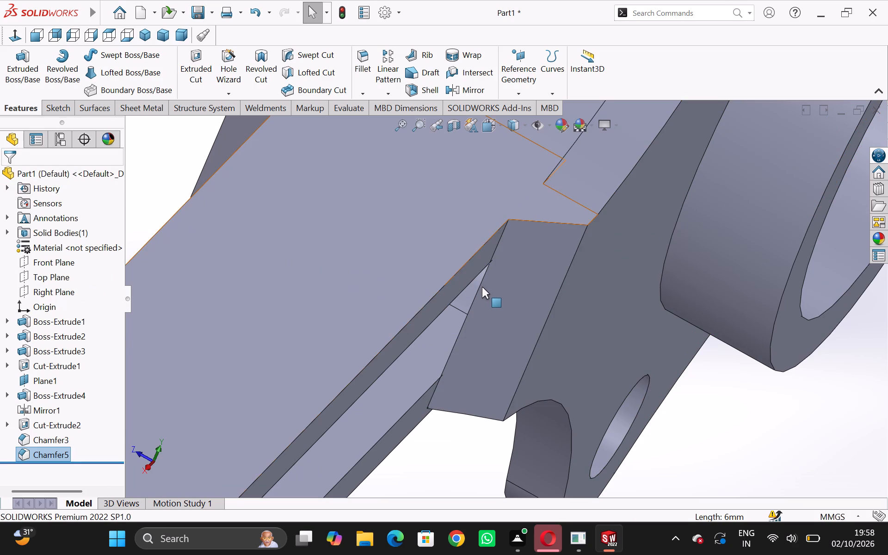
pyautogui.scroll(5, 502, 301)
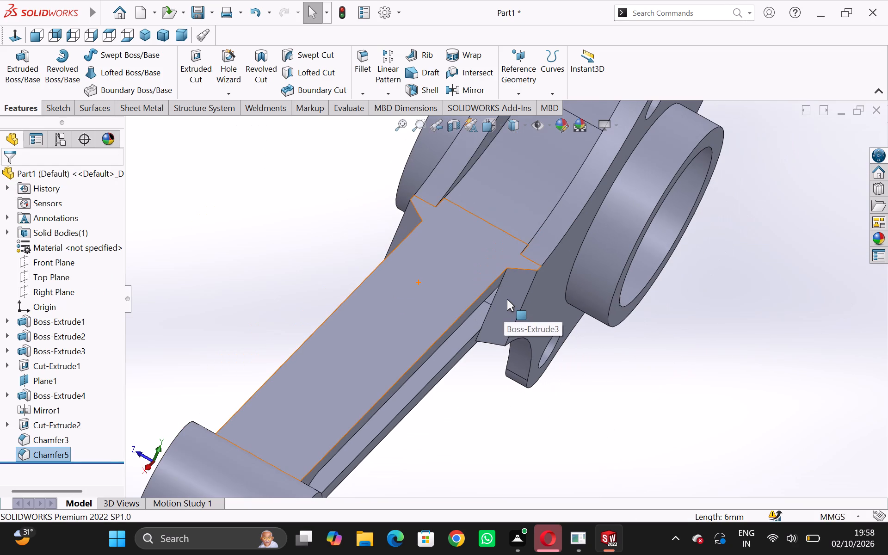
pyautogui.scroll(2, 512, 333)
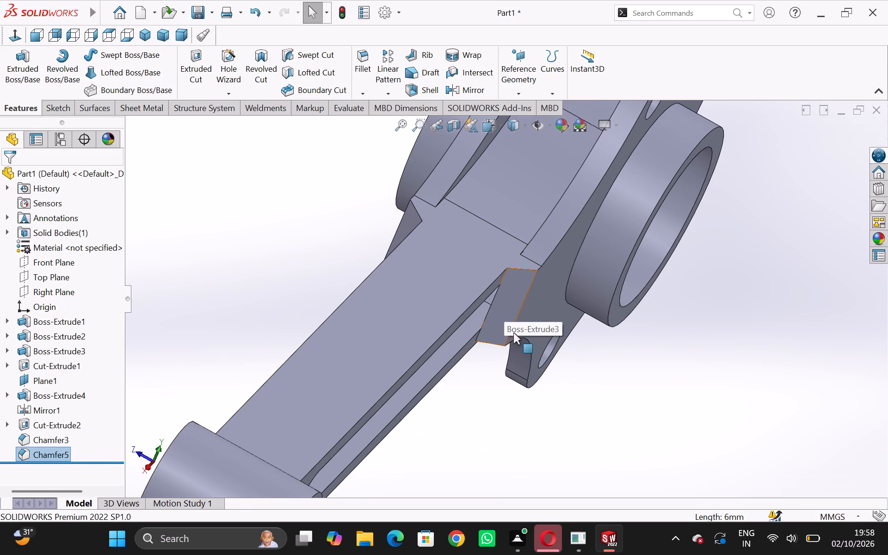
pyautogui.scroll(1, 472, 395)
pyautogui.moveTo(472, 395); pyautogui.dragTo(537, 429, button='middle')
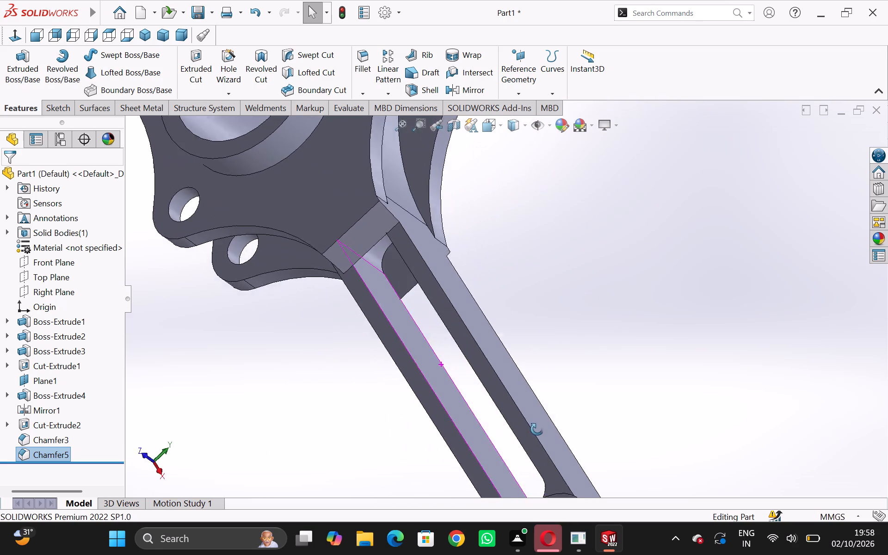
pyautogui.moveTo(537, 429); pyautogui.dragTo(559, 428, button='middle')
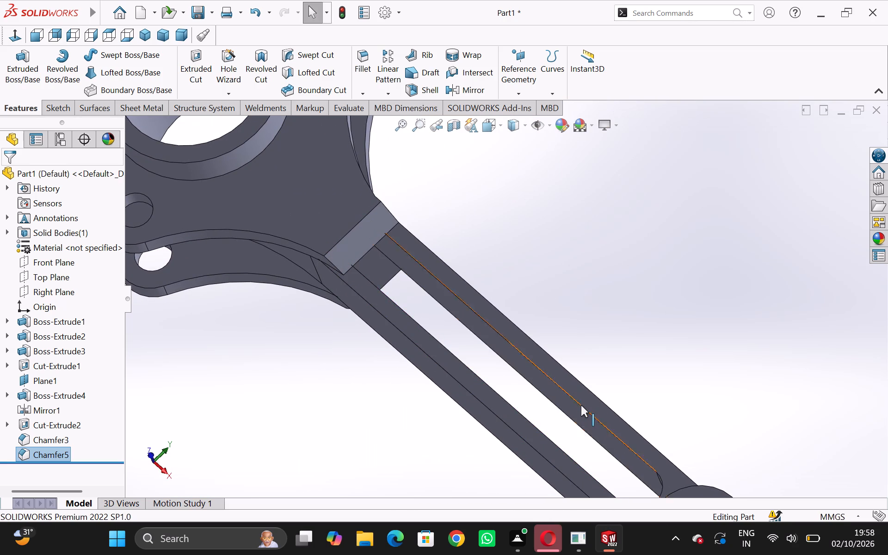
pyautogui.click(661, 482)
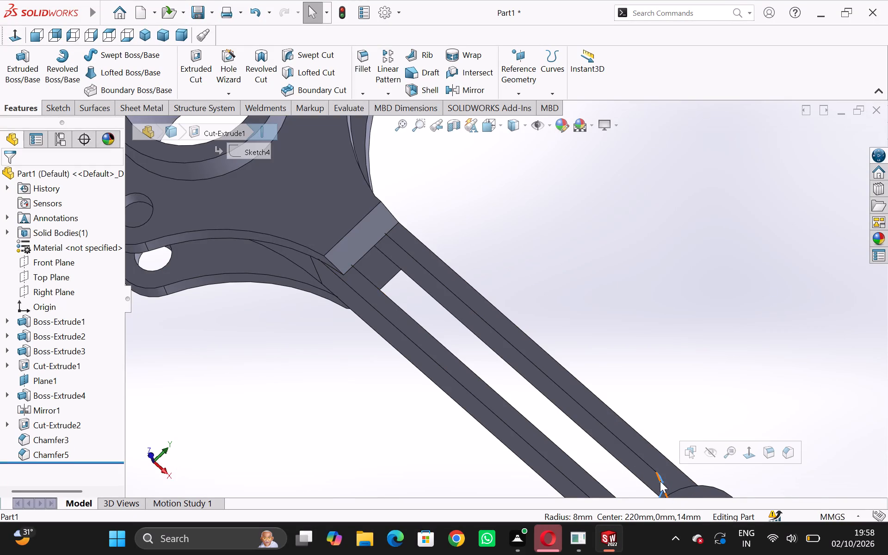
pyautogui.scroll(-1, 644, 414)
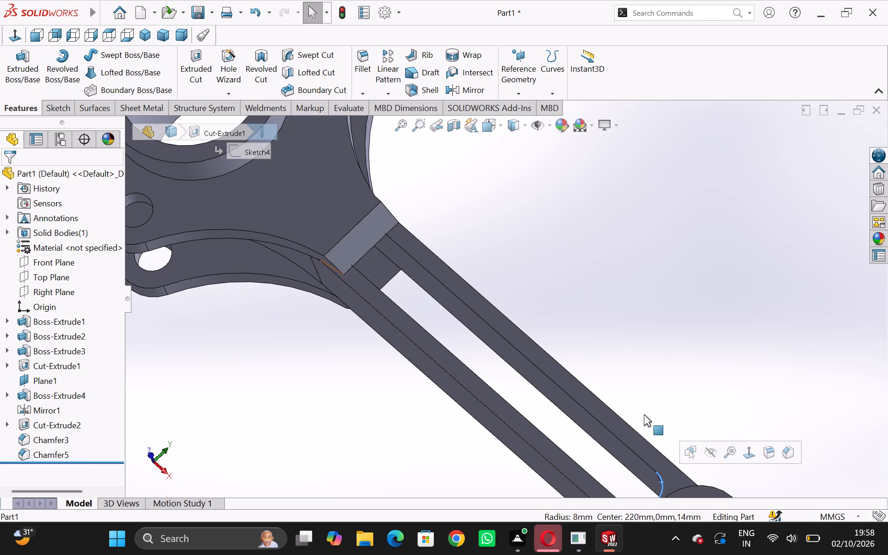
pyautogui.scroll(-1, 644, 414)
pyautogui.scroll(2, 642, 414)
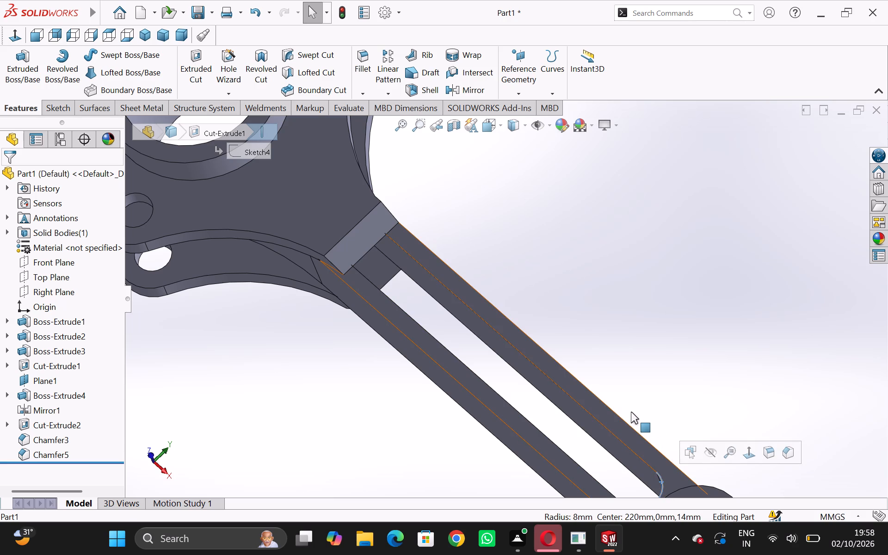
pyautogui.scroll(3, 631, 418)
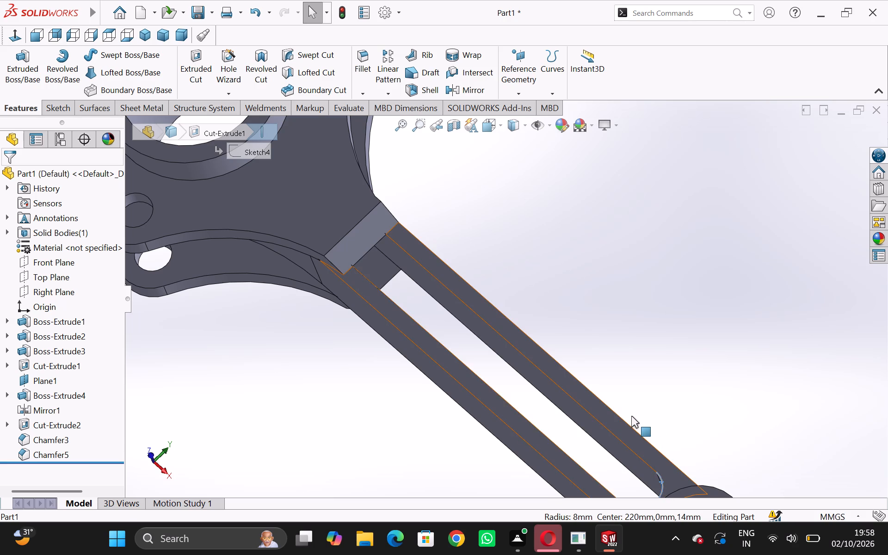
pyautogui.scroll(2, 631, 416)
pyautogui.moveTo(573, 305); pyautogui.dragTo(584, 332, button='middle')
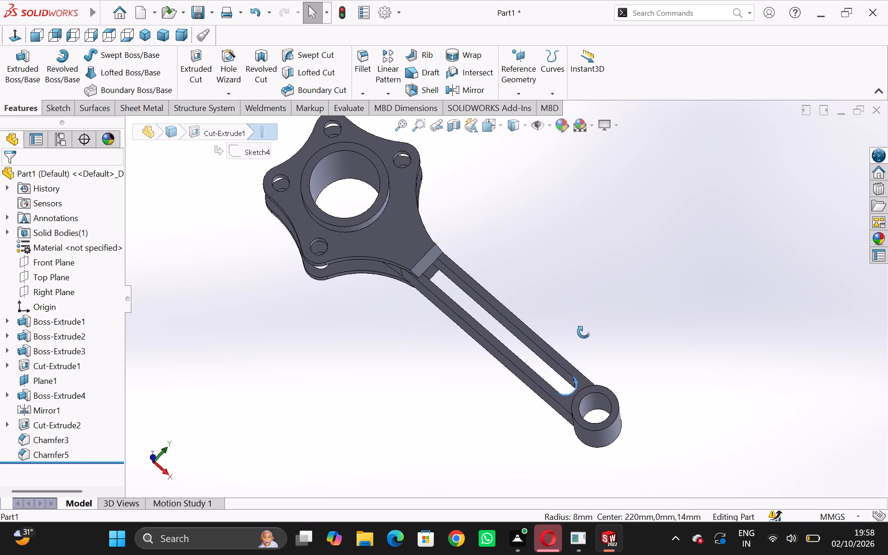
pyautogui.moveTo(584, 332); pyautogui.dragTo(555, 361, button='middle')
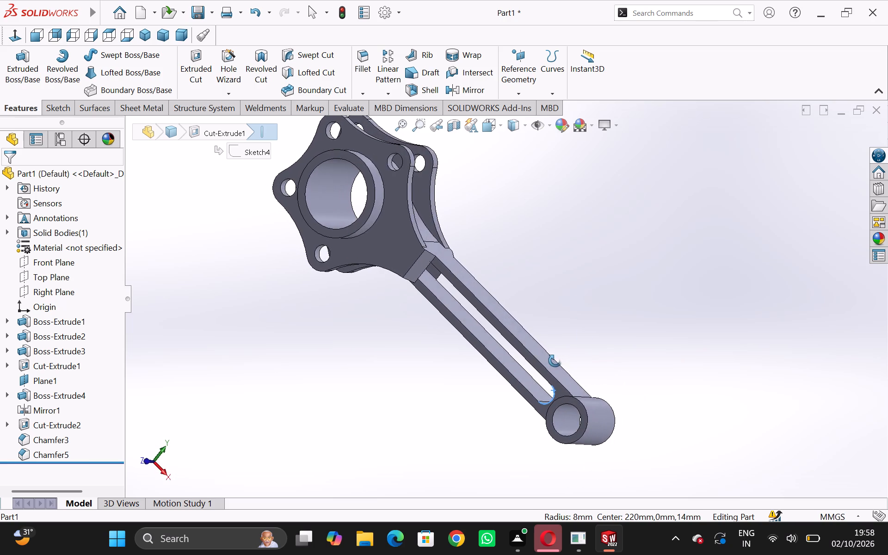
pyautogui.moveTo(555, 361); pyautogui.dragTo(543, 390, button='middle')
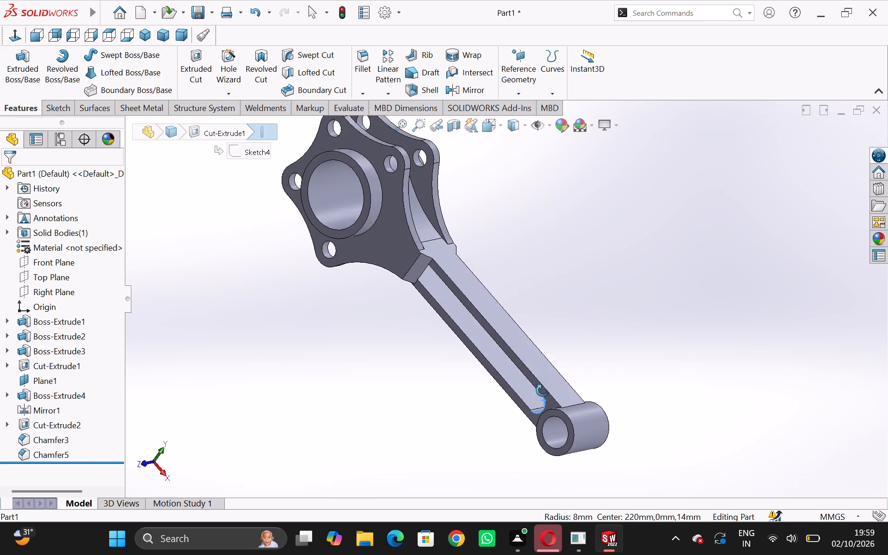
pyautogui.moveTo(543, 390); pyautogui.dragTo(483, 346, button='middle')
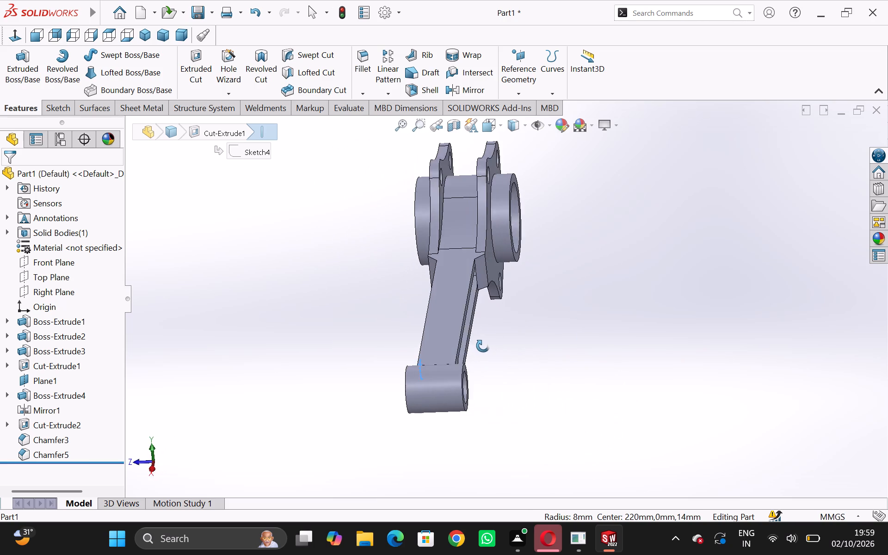
pyautogui.moveTo(483, 346); pyautogui.dragTo(516, 358, button='middle')
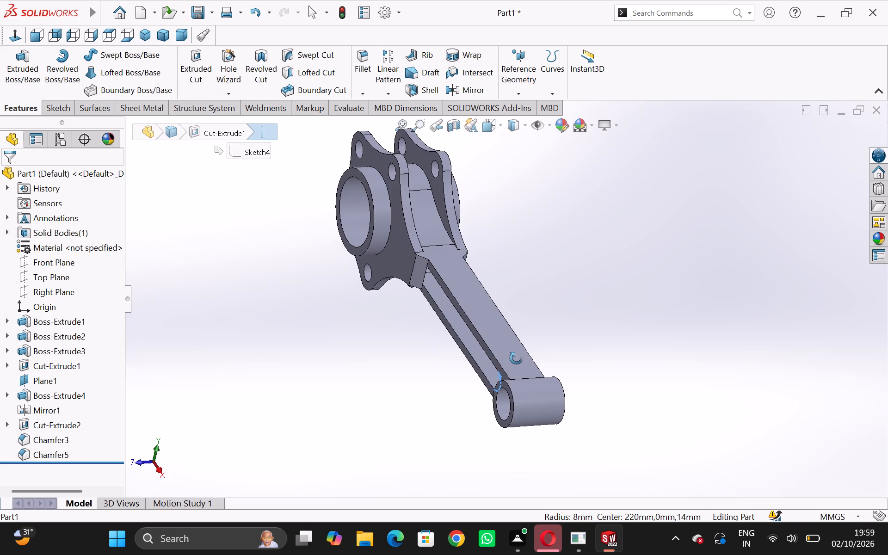
pyautogui.moveTo(516, 358); pyautogui.dragTo(526, 360, button='middle')
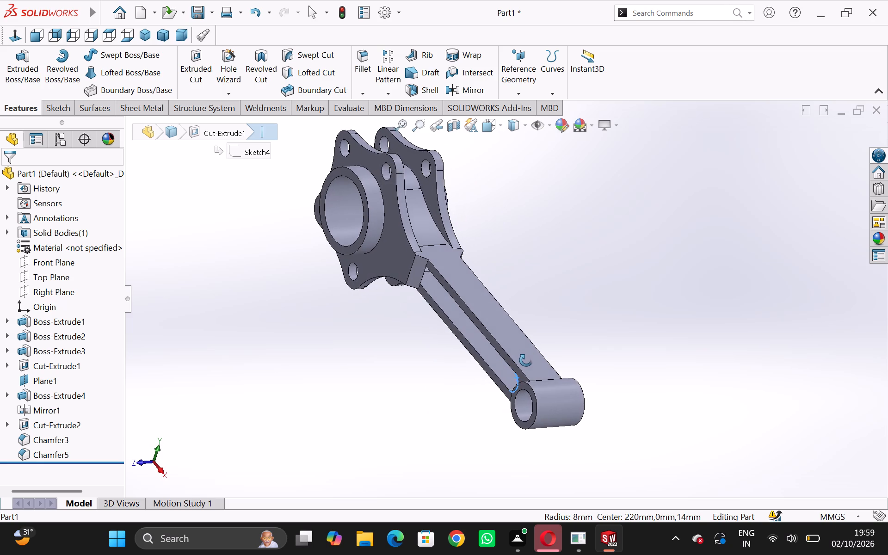
pyautogui.moveTo(526, 360); pyautogui.dragTo(539, 367, button='middle')
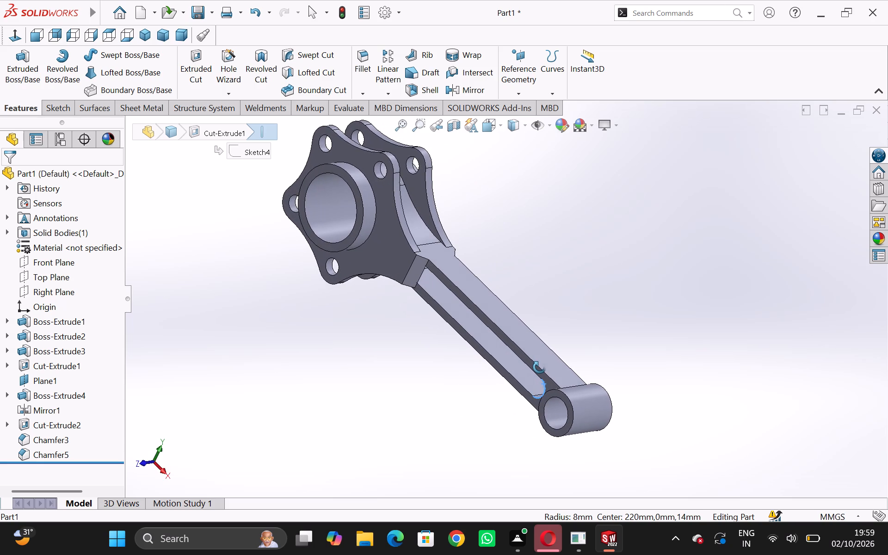
pyautogui.moveTo(539, 367); pyautogui.dragTo(544, 380, button='middle')
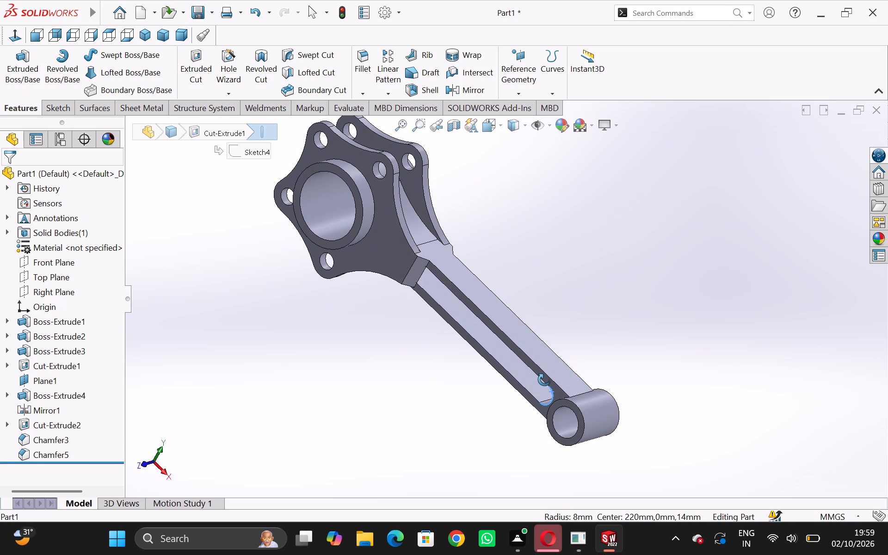
pyautogui.moveTo(544, 380); pyautogui.dragTo(551, 384, button='middle')
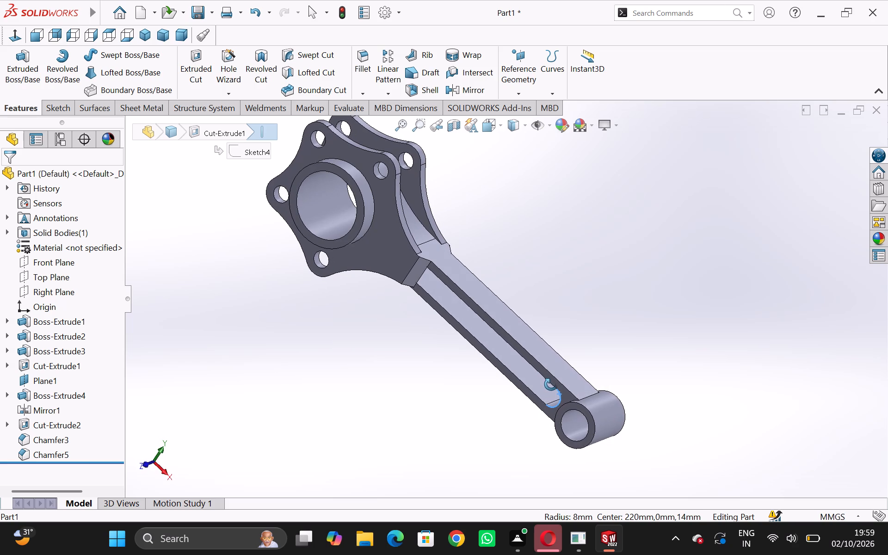
pyautogui.moveTo(551, 384); pyautogui.dragTo(577, 385, button='middle')
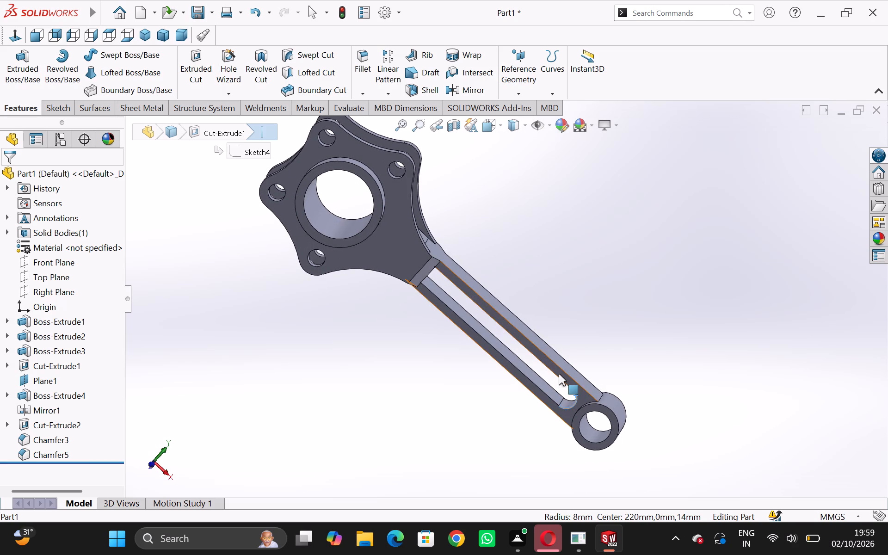
# Start a sketch on the Front Plane and draw a horizontal straight slot on the shank centreline, about 50 mm between centres and 17 mm wide.
pyautogui.click(559, 374)
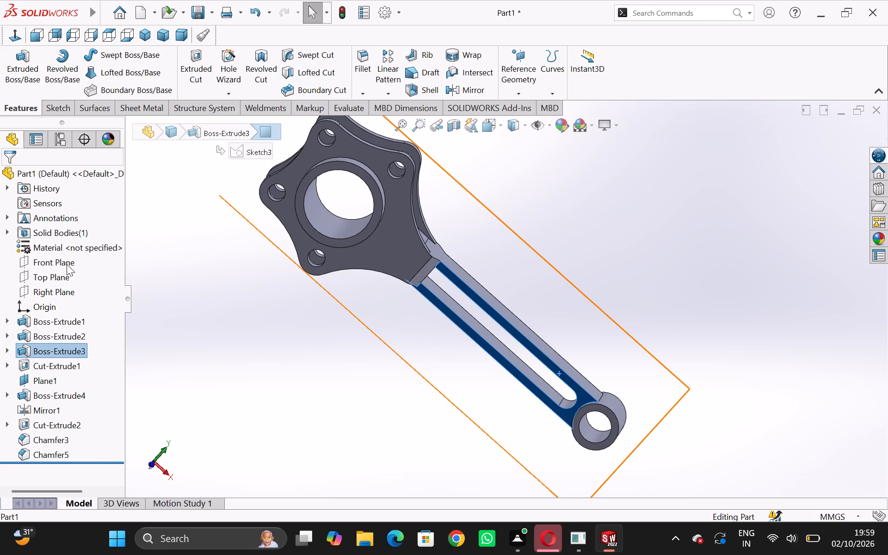
pyautogui.click(67, 264)
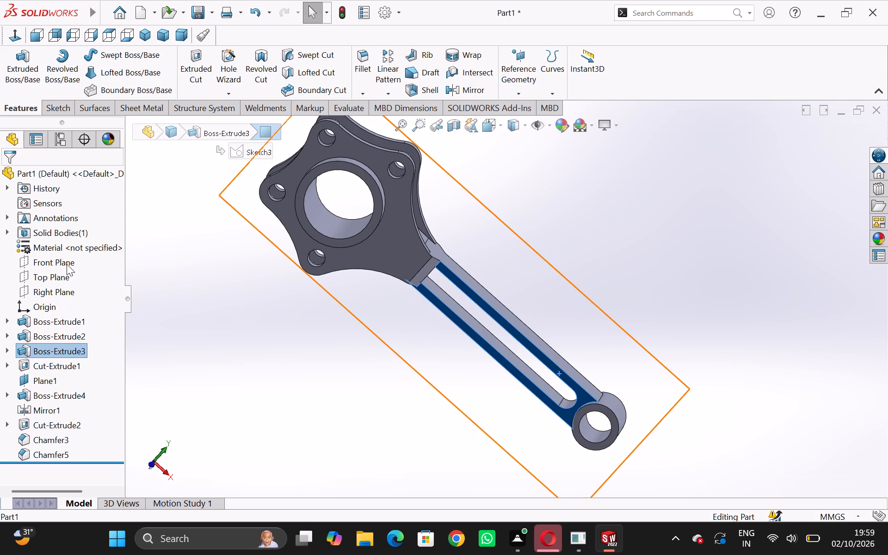
pyautogui.click(72, 254)
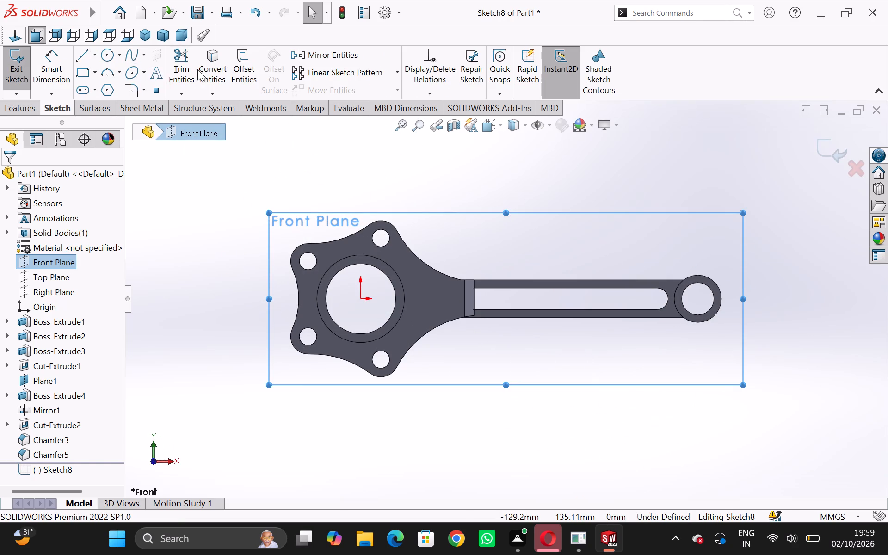
pyautogui.click(76, 93)
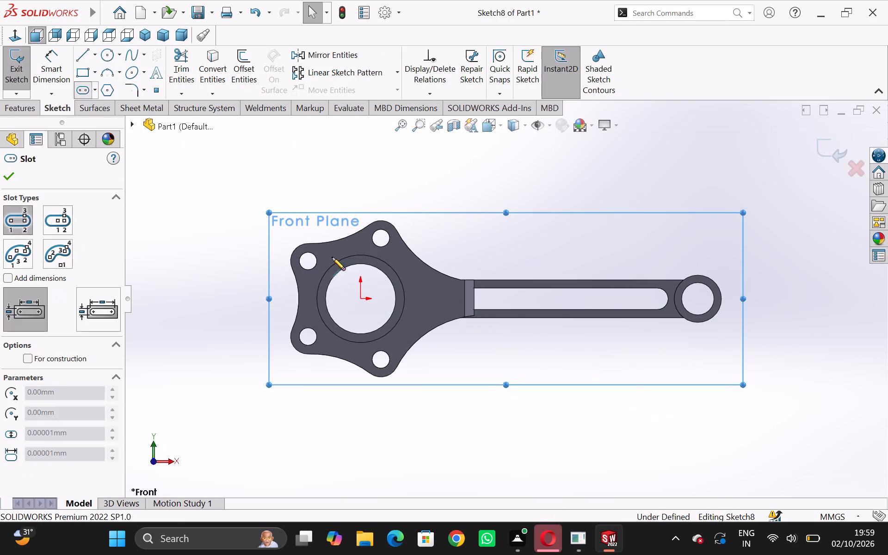
pyautogui.click(565, 298)
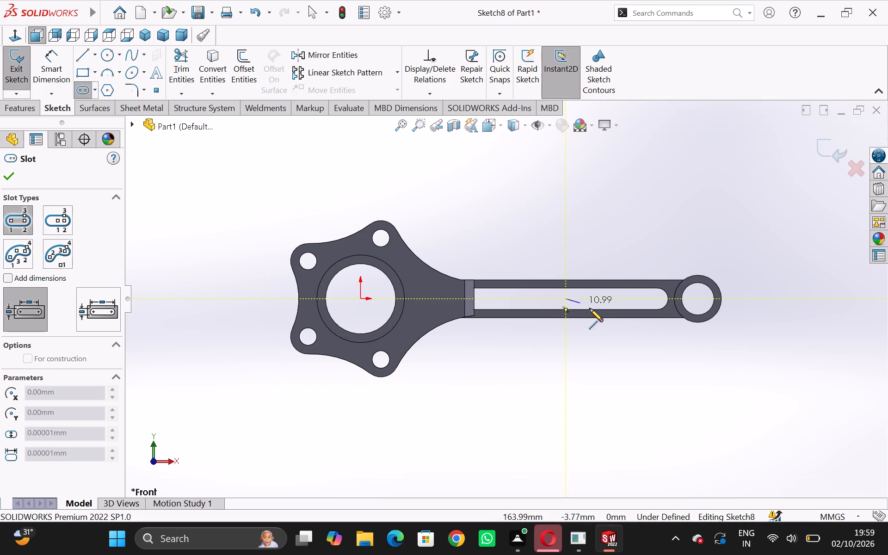
pyautogui.click(633, 298)
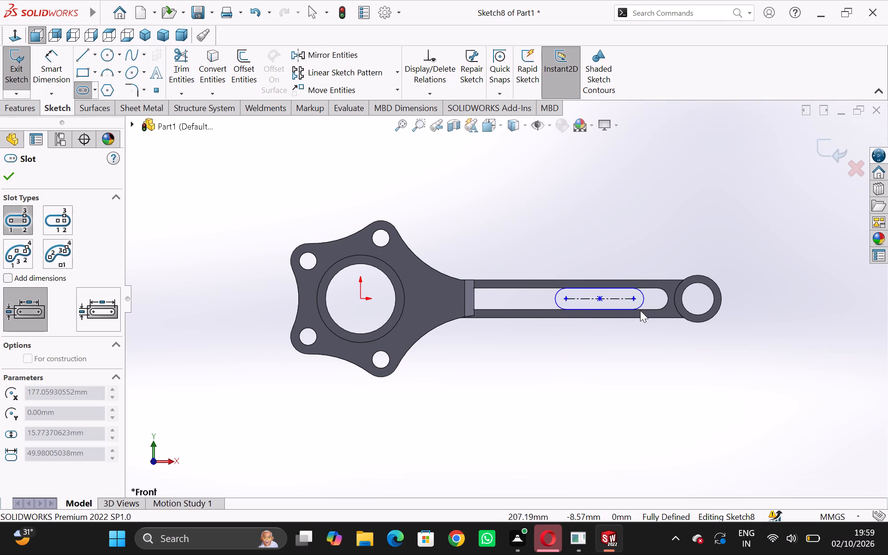
pyautogui.click(640, 310)
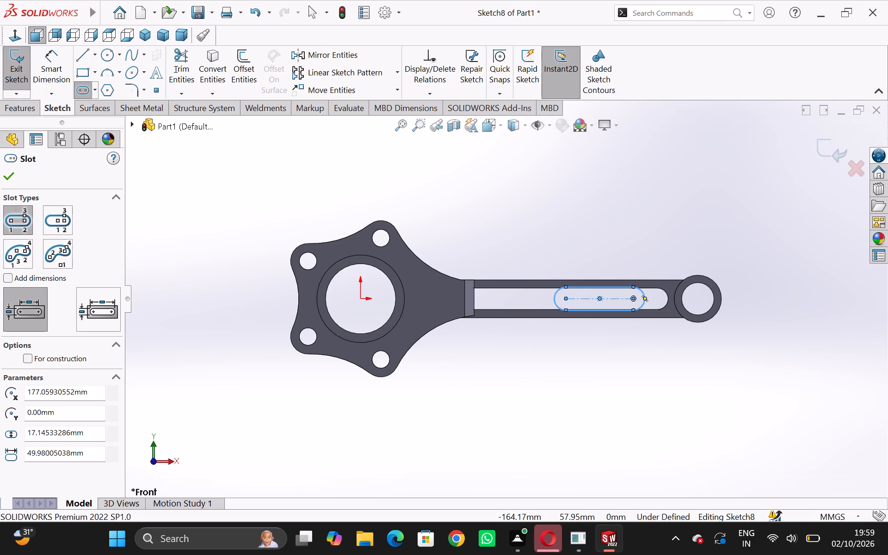
# Dimension the sketched slot's centre-to-centre length at 150 mm.
pyautogui.click(48, 66)
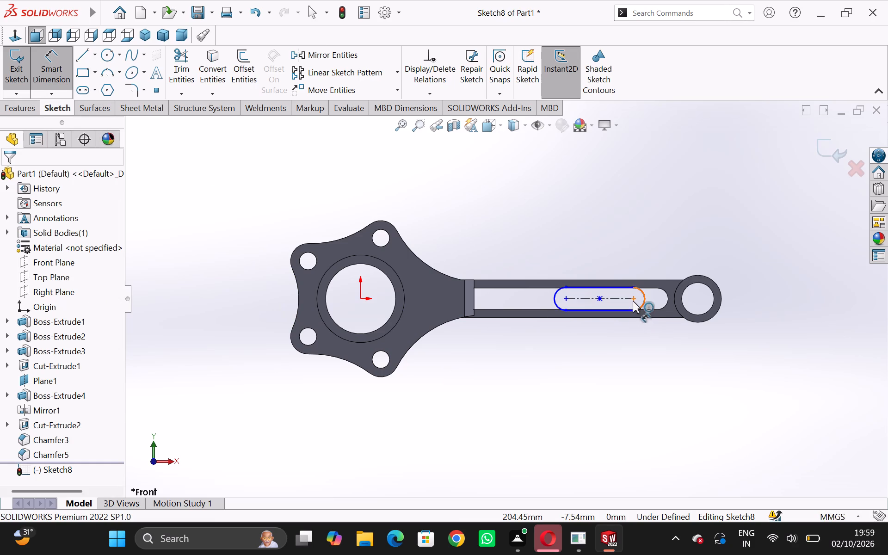
pyautogui.click(633, 299)
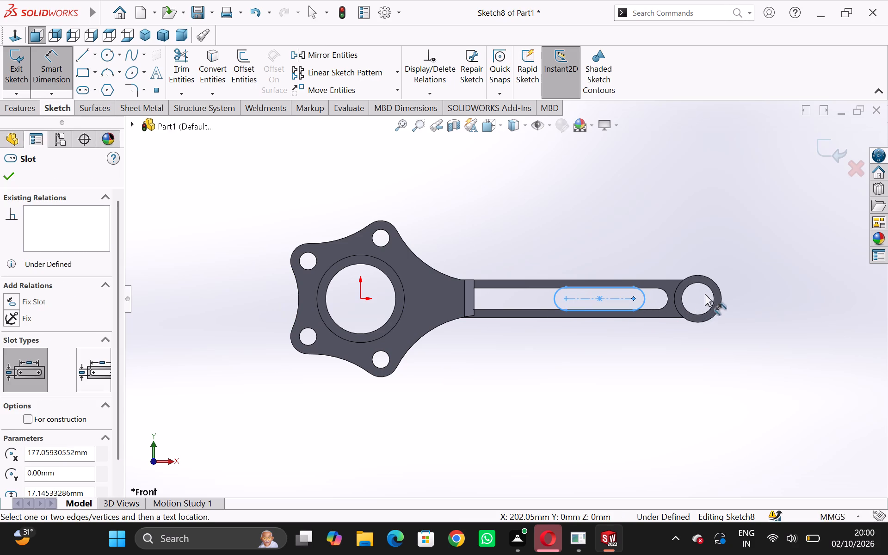
pyautogui.click(565, 299)
pyautogui.click(595, 354)
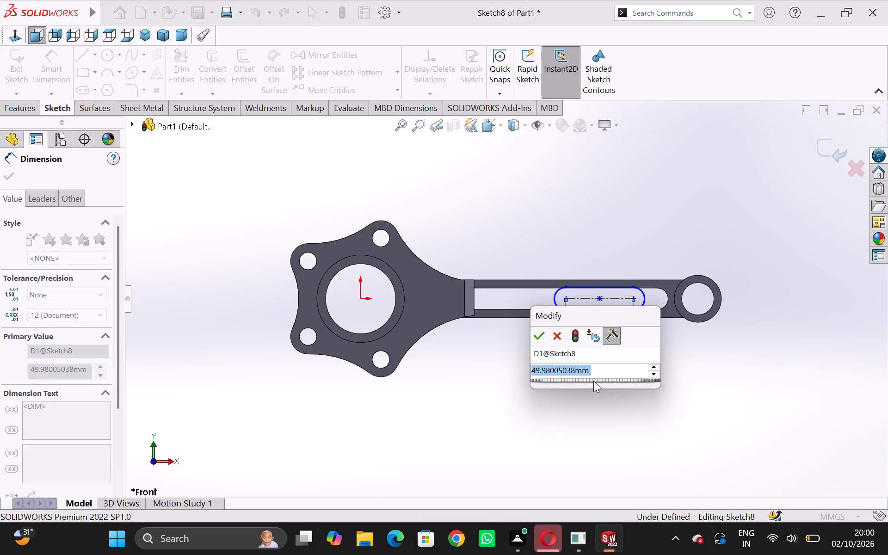
pyautogui.press('1')
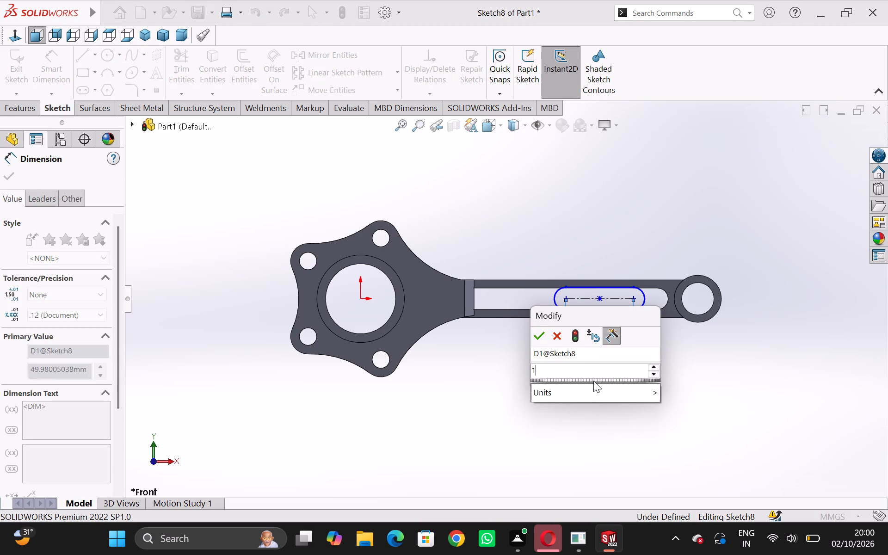
pyautogui.press('5')
pyautogui.press('0')
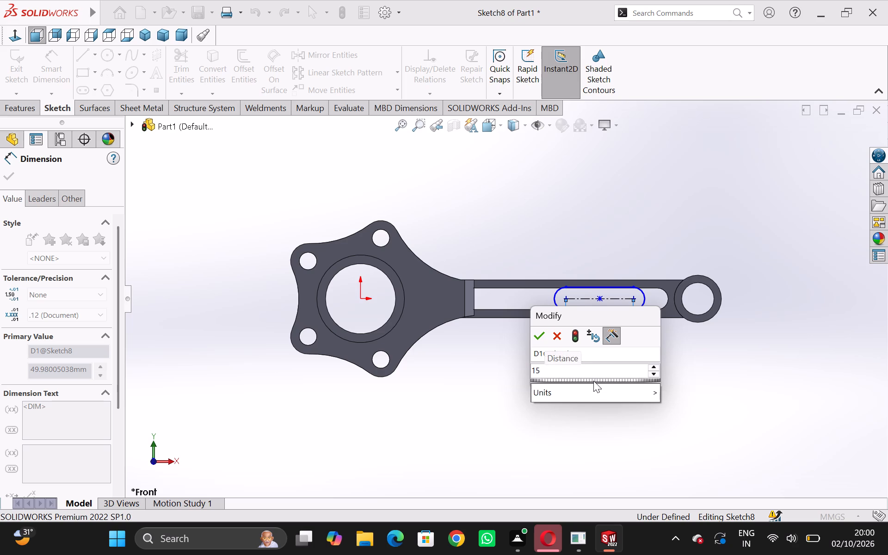
pyautogui.press('Return')
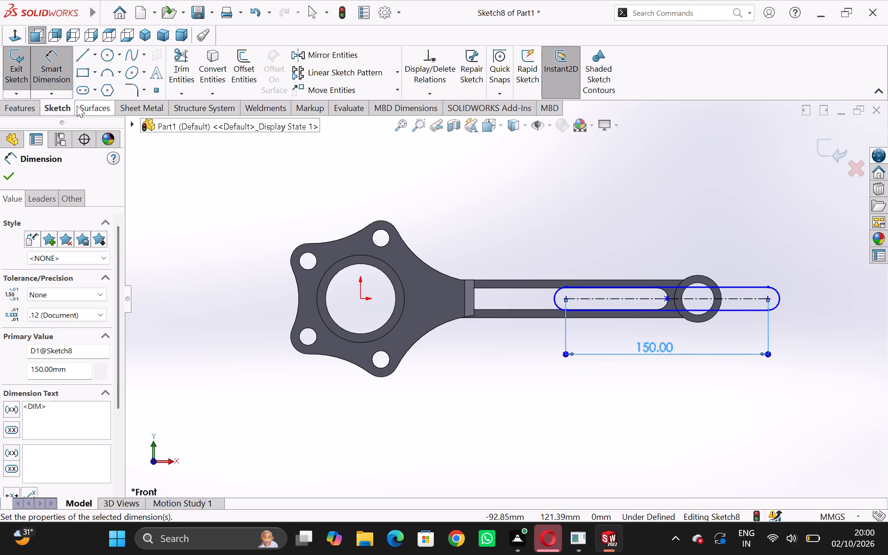
pyautogui.click(5, 177)
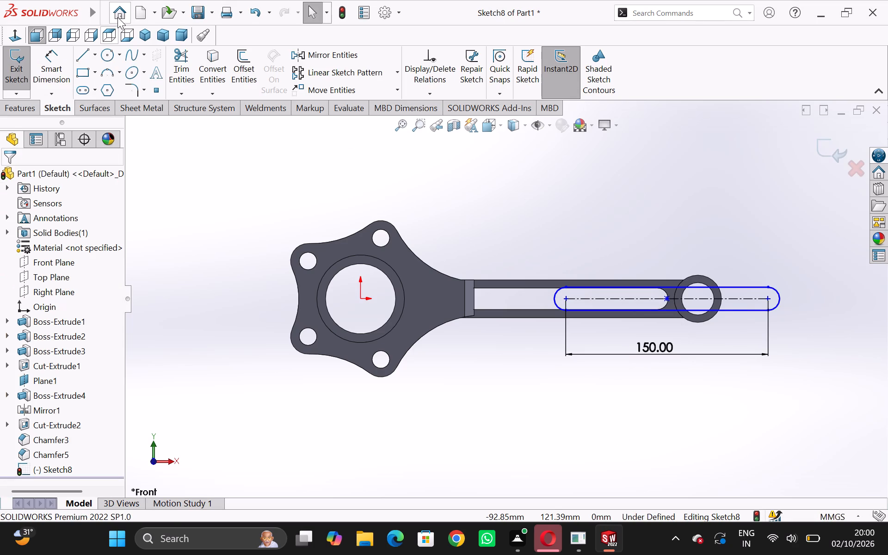
# Draw a vertical centerline about 64 mm long downward from the centre of the small-end bore.
pyautogui.click(95, 52)
pyautogui.click(92, 81)
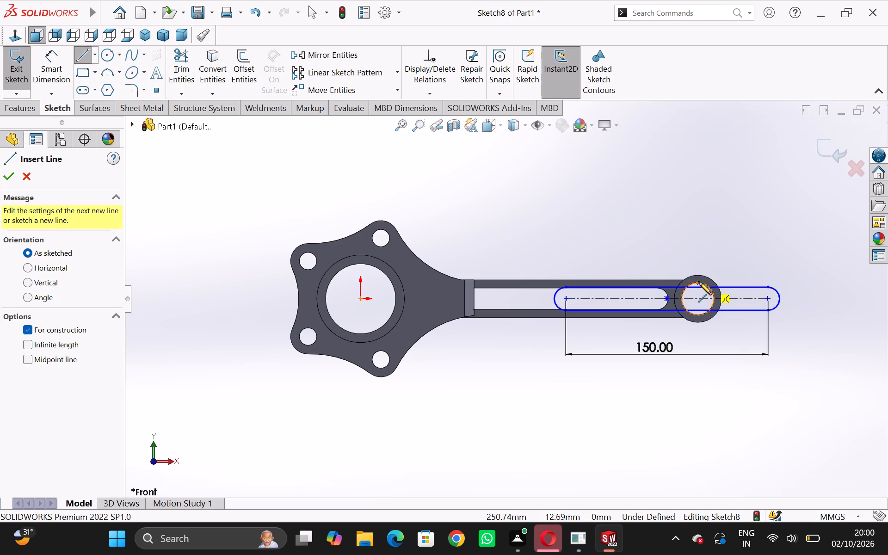
pyautogui.click(698, 297)
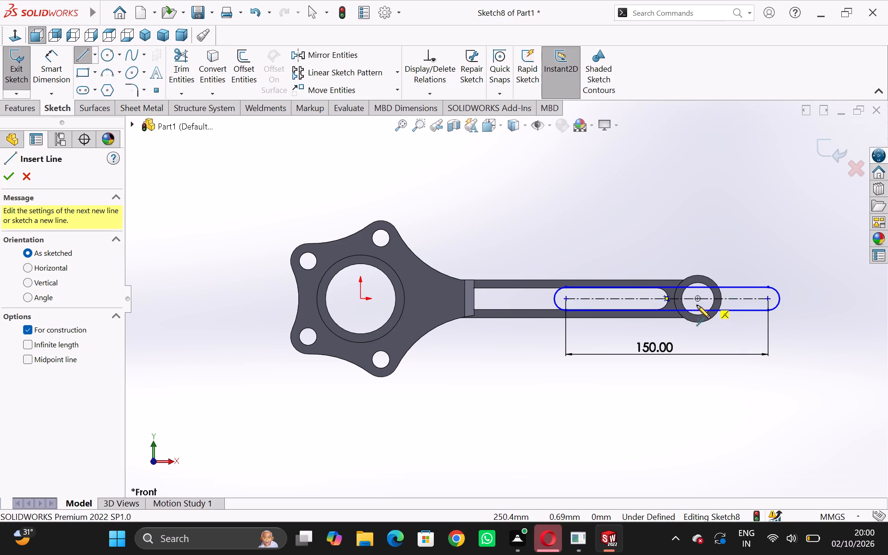
pyautogui.click(697, 385)
pyautogui.press('Escape')
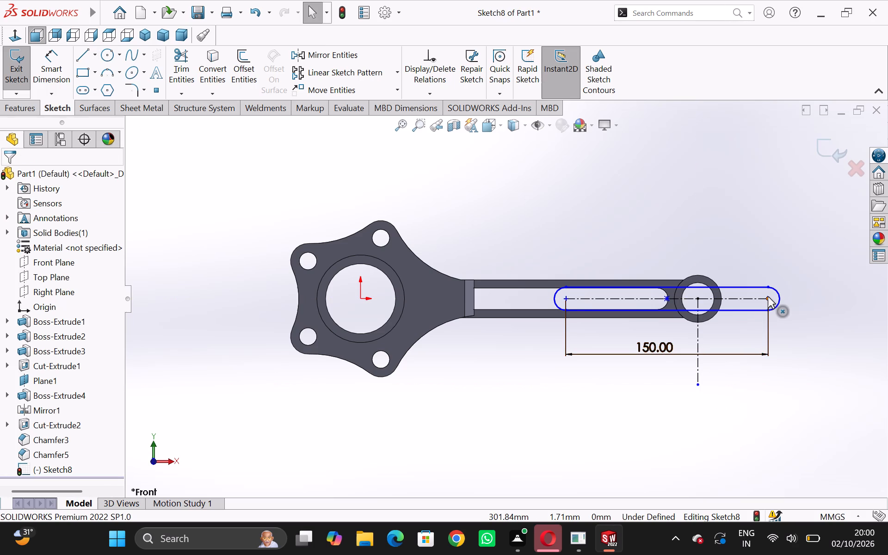
# Move the slot back along the shank toward the big end and dimension its nearer arc centre 30 mm from the small-end bore centre.
pyautogui.moveTo(768, 296); pyautogui.dragTo(660, 291)
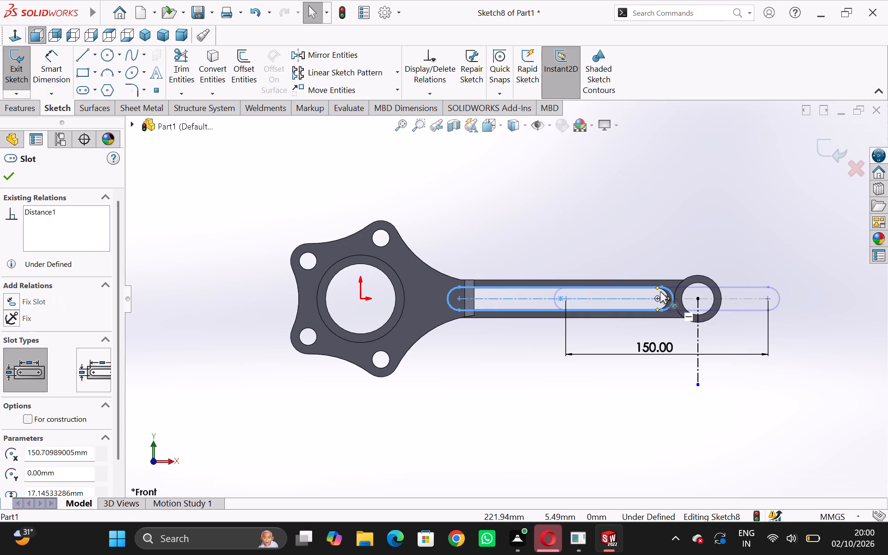
pyautogui.moveTo(660, 291); pyautogui.dragTo(651, 291)
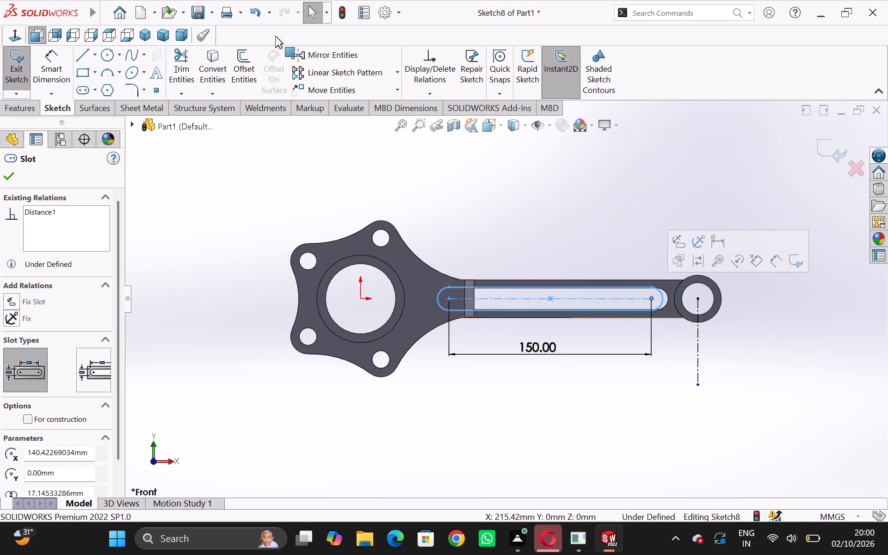
pyautogui.click(57, 65)
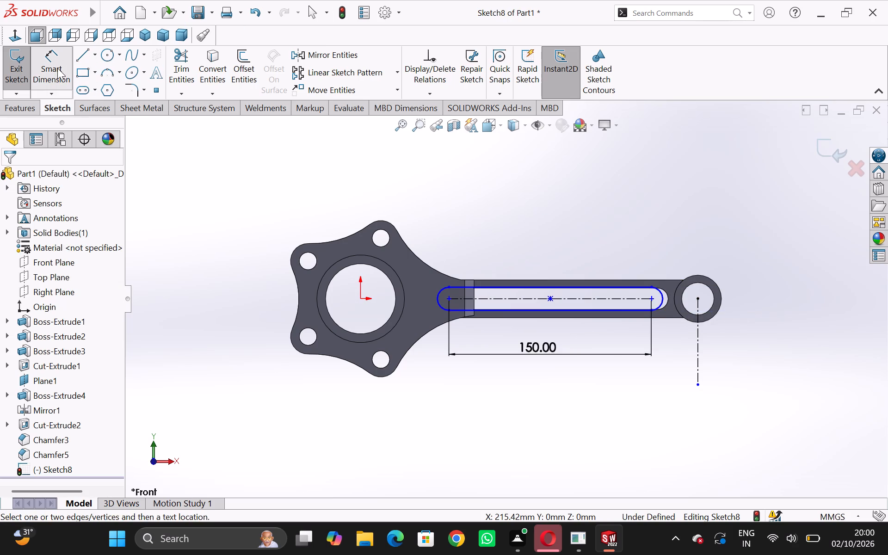
pyautogui.click(651, 297)
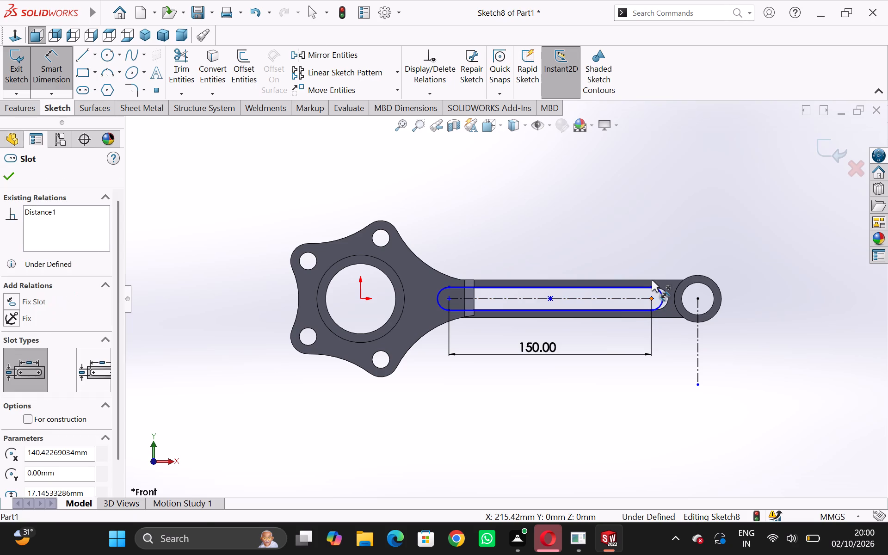
pyautogui.click(697, 297)
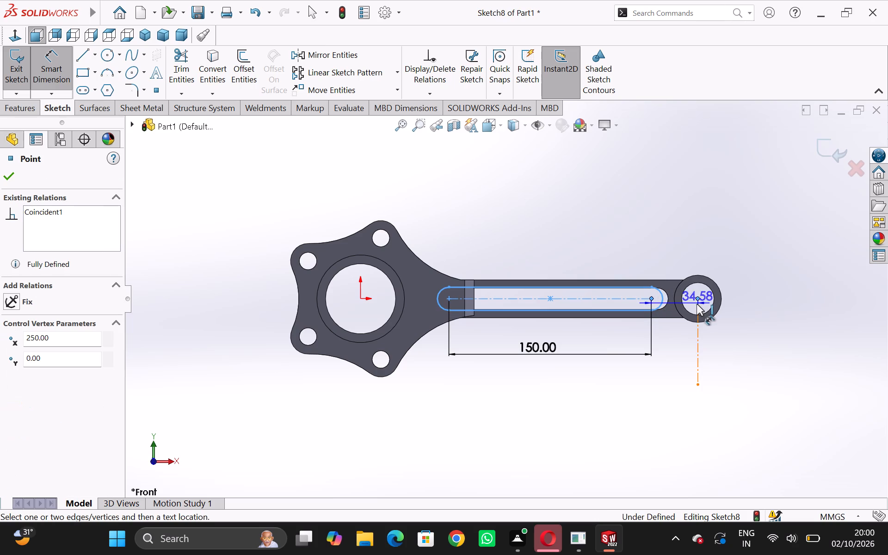
pyautogui.click(676, 371)
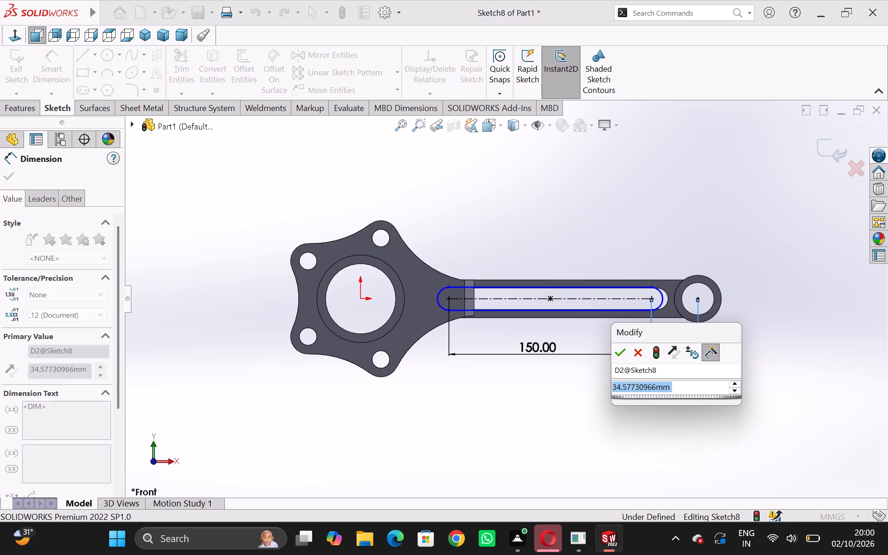
pyautogui.write('3-')
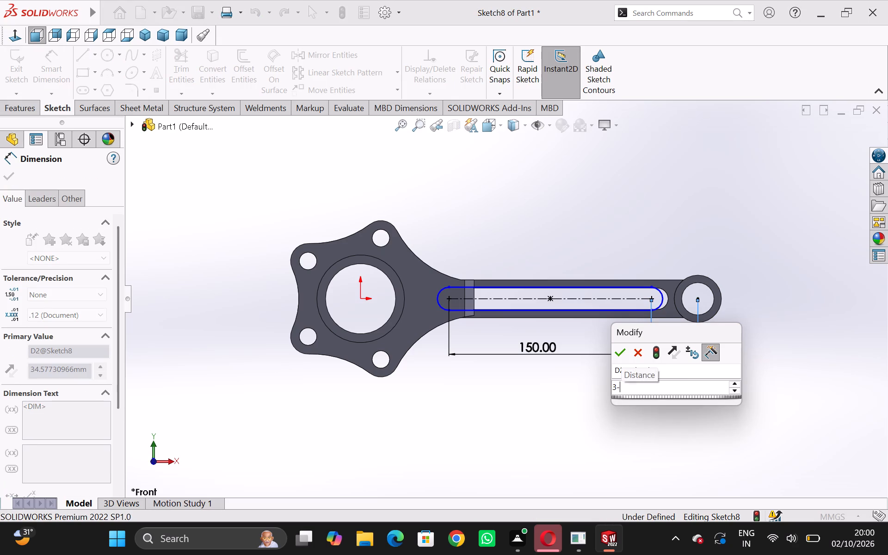
pyautogui.press('BackSpace')
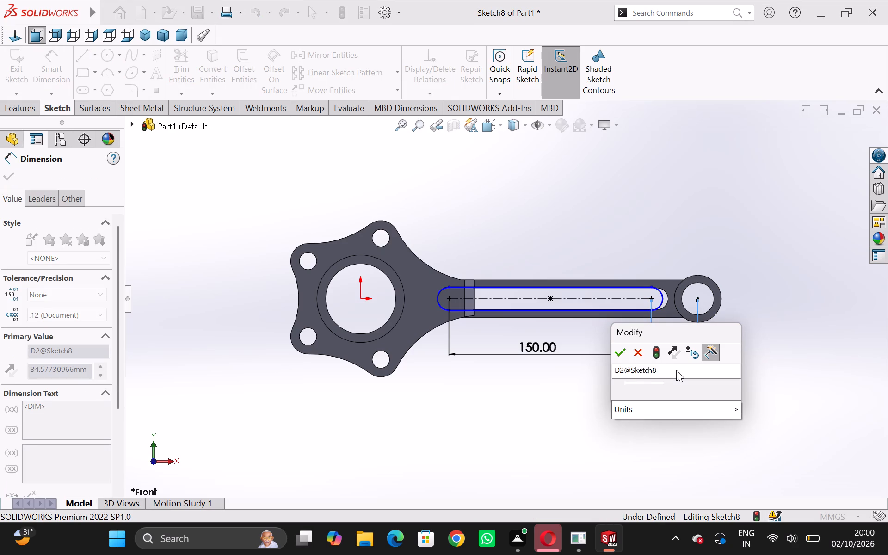
pyautogui.press('=')
pyautogui.press('BackSpace')
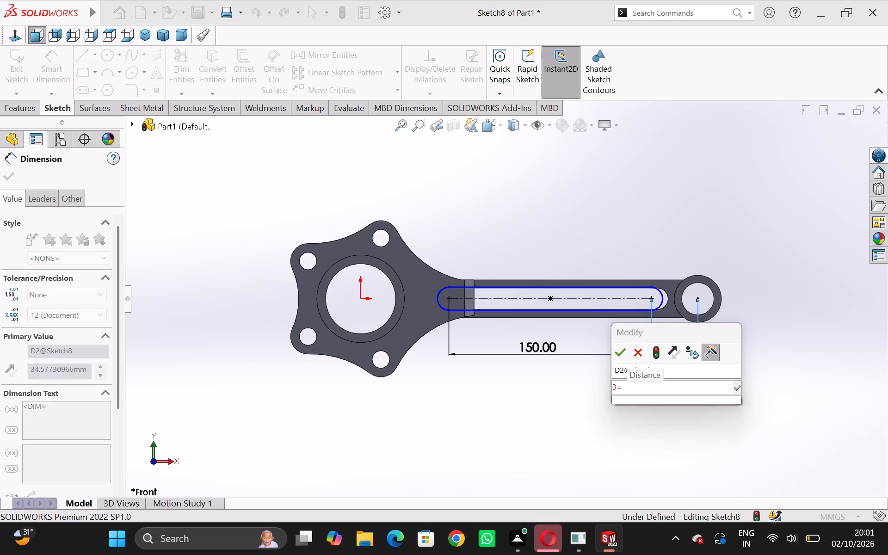
pyautogui.press('0')
pyautogui.press('Return')
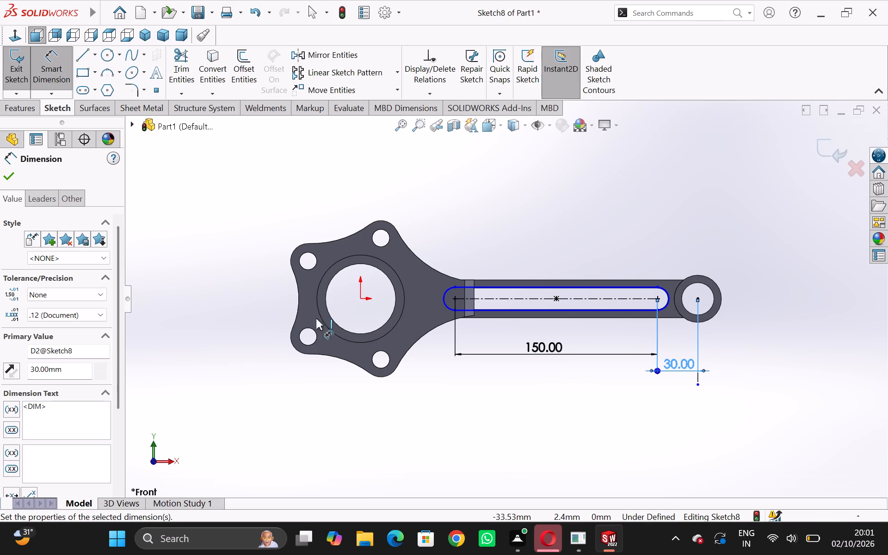
pyautogui.click(3, 178)
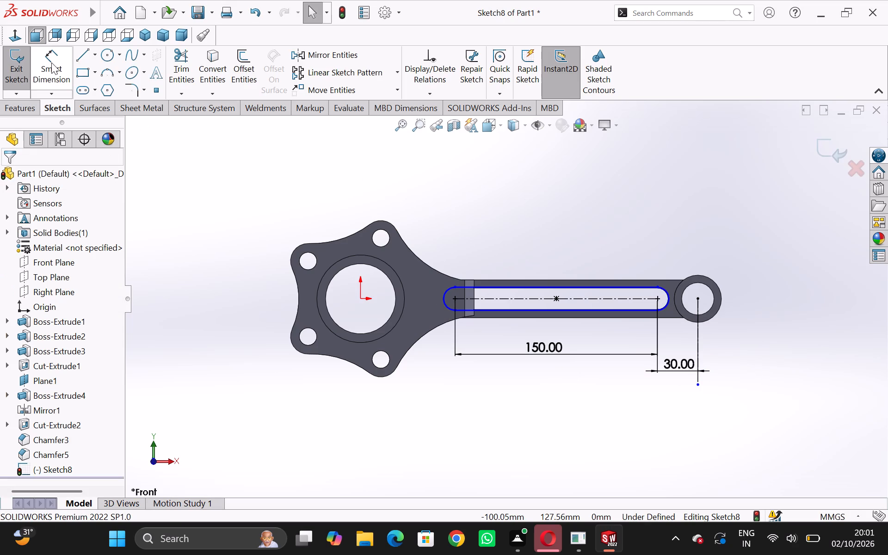
# Finish the sketch and cut-extrude the slot through the shank and flange ends with a Mid Plane depth of 87 mm.
pyautogui.click(23, 69)
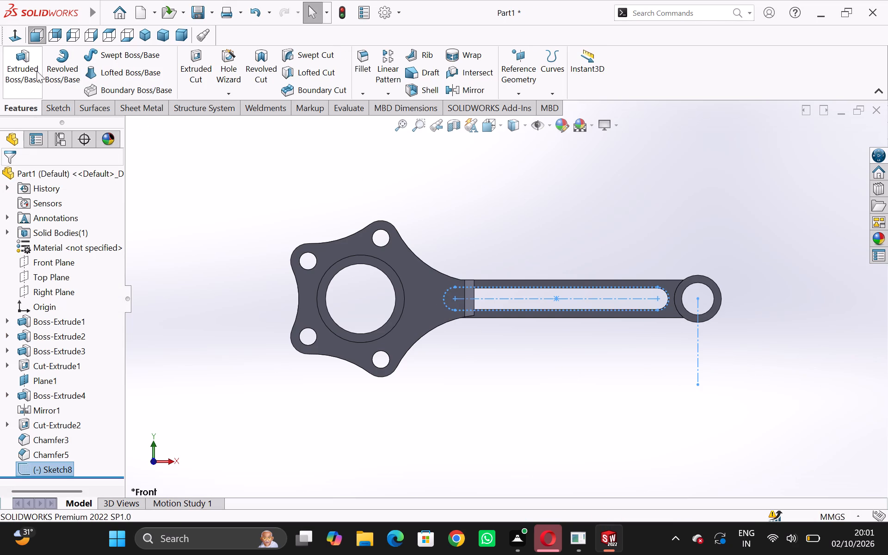
pyautogui.click(196, 57)
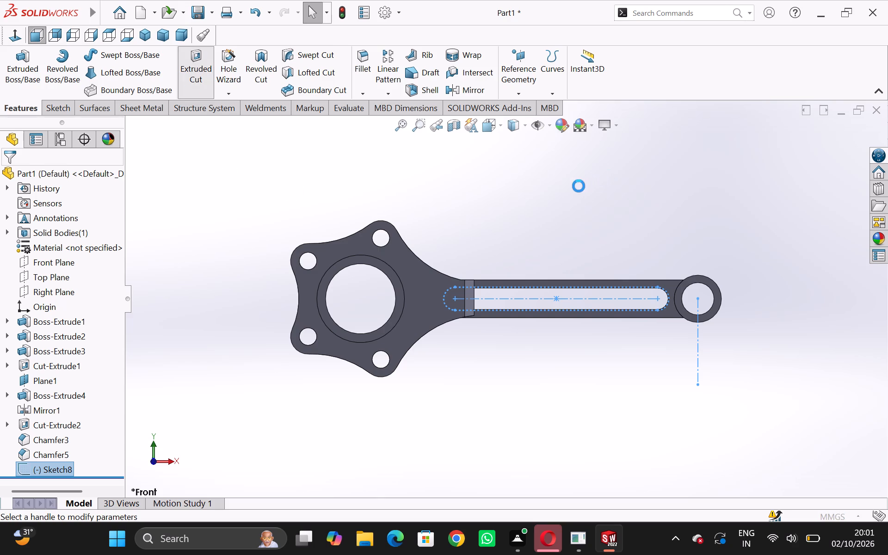
pyautogui.moveTo(561, 184); pyautogui.dragTo(551, 286, button='middle')
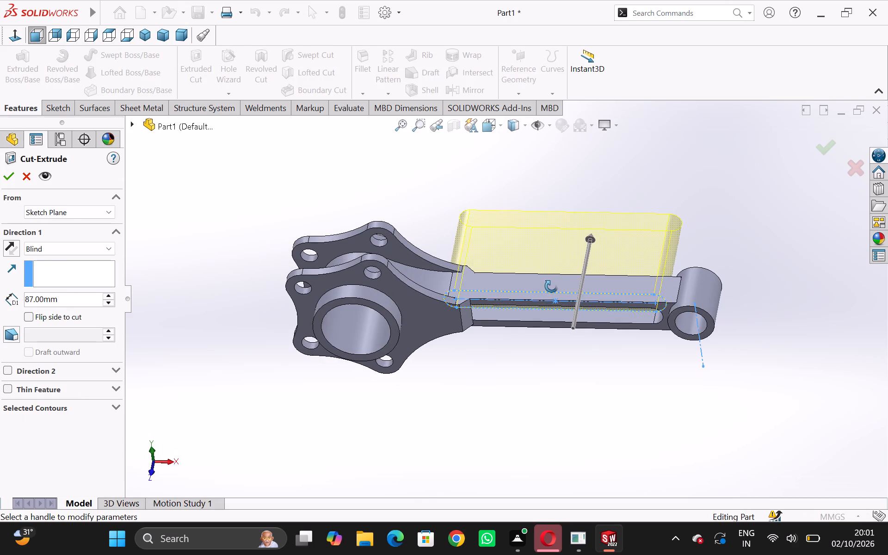
pyautogui.moveTo(551, 286); pyautogui.dragTo(552, 287, button='middle')
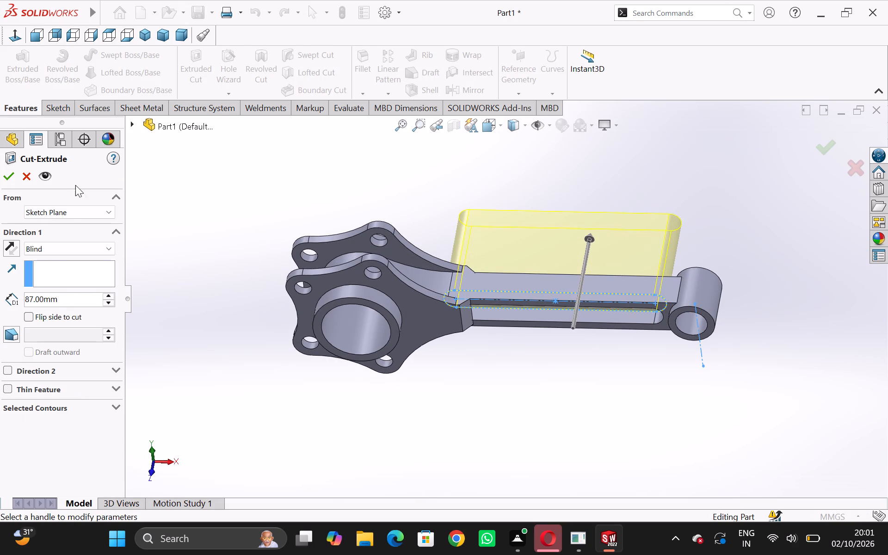
pyautogui.click(111, 246)
pyautogui.click(83, 342)
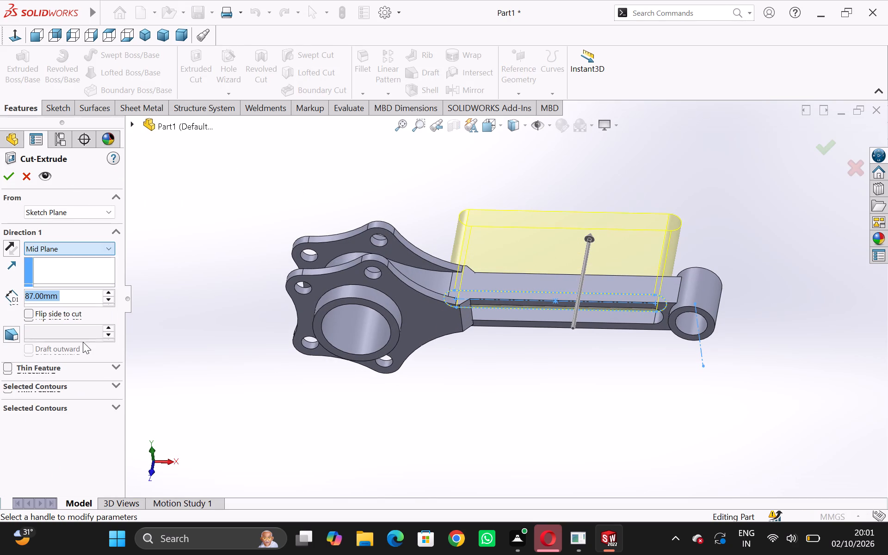
pyautogui.click(0, 174)
pyautogui.click(5, 180)
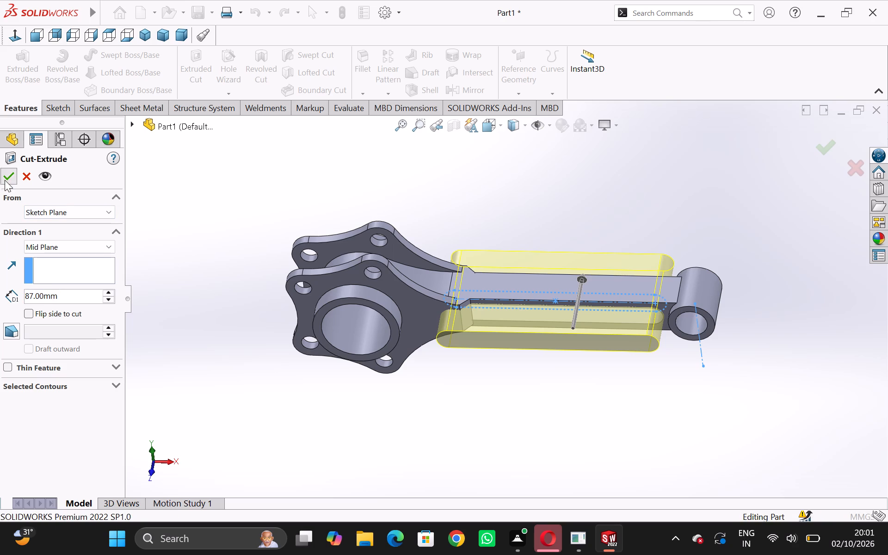
pyautogui.moveTo(413, 199); pyautogui.dragTo(392, 162, button='middle')
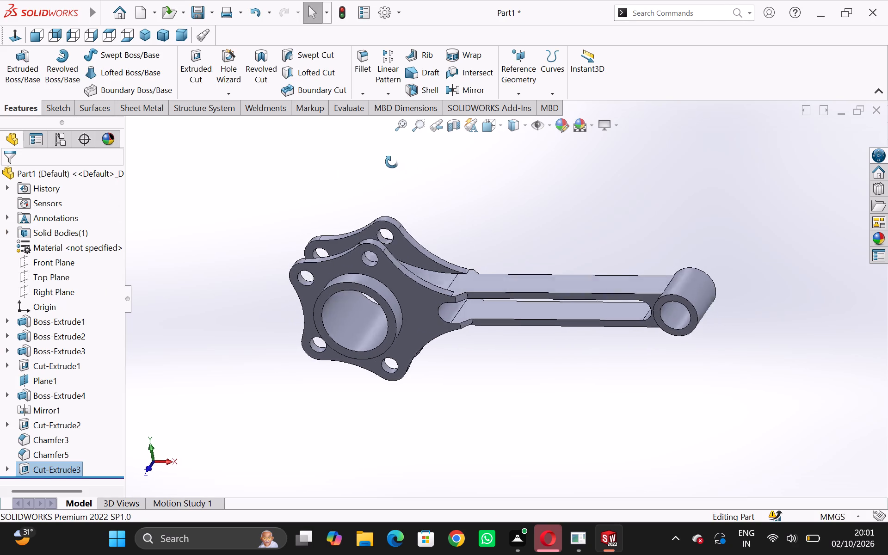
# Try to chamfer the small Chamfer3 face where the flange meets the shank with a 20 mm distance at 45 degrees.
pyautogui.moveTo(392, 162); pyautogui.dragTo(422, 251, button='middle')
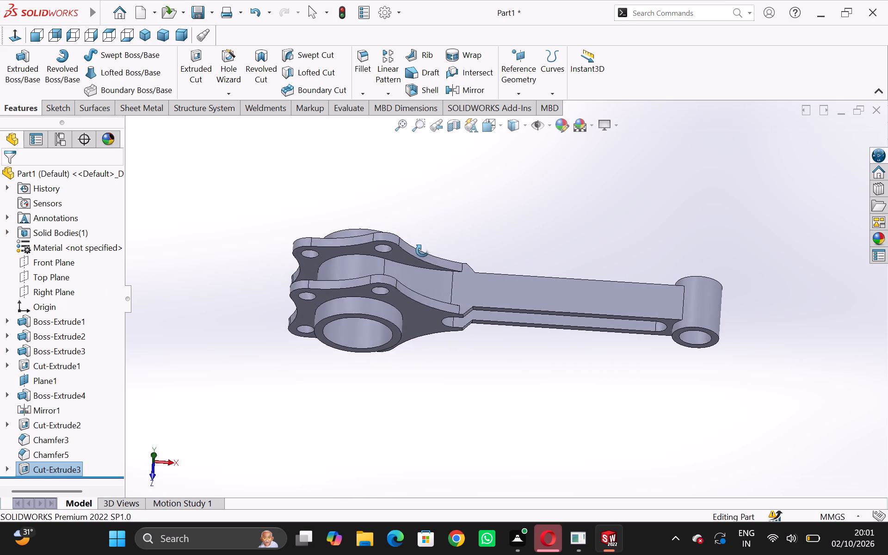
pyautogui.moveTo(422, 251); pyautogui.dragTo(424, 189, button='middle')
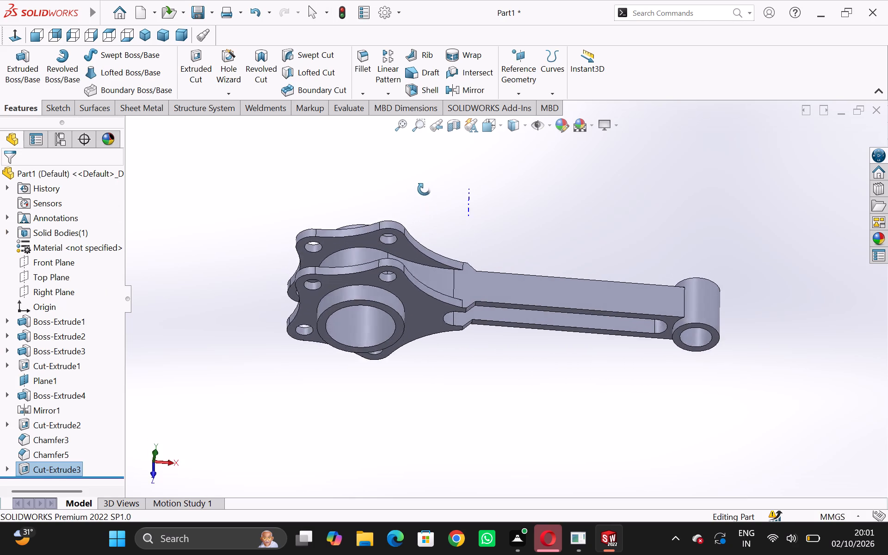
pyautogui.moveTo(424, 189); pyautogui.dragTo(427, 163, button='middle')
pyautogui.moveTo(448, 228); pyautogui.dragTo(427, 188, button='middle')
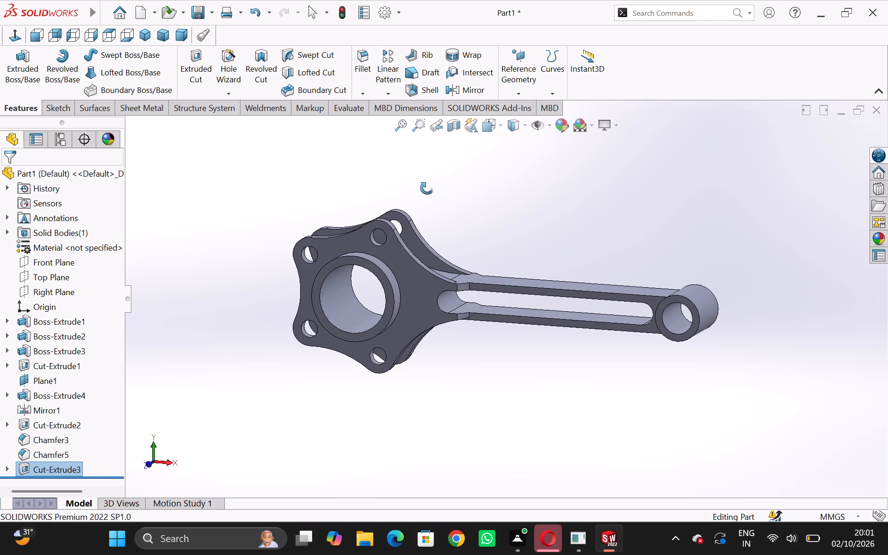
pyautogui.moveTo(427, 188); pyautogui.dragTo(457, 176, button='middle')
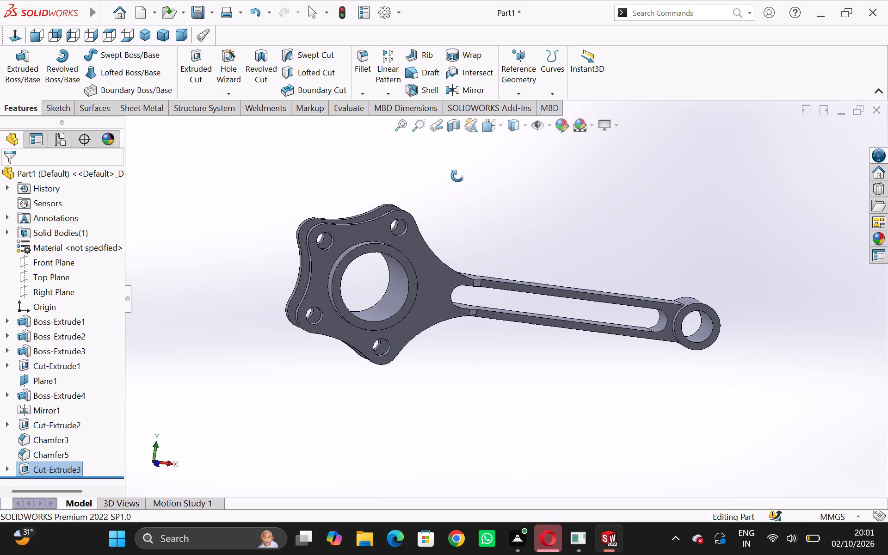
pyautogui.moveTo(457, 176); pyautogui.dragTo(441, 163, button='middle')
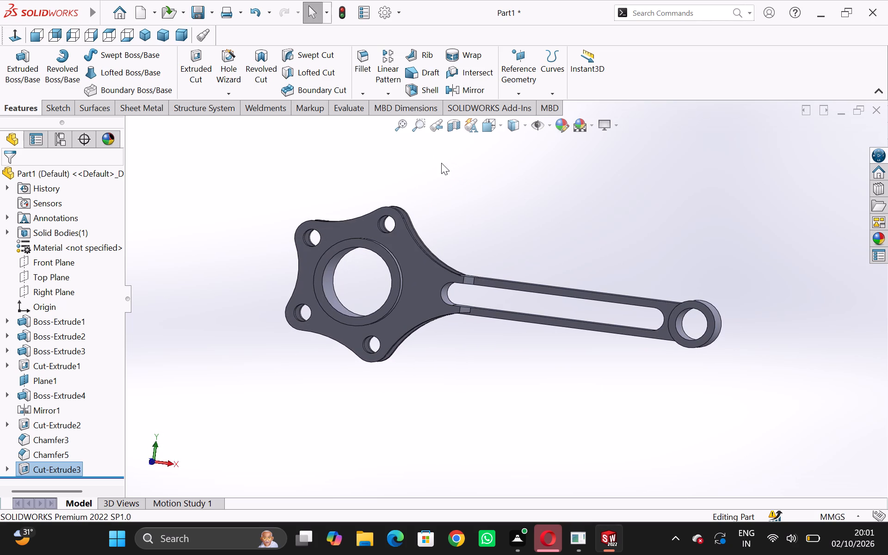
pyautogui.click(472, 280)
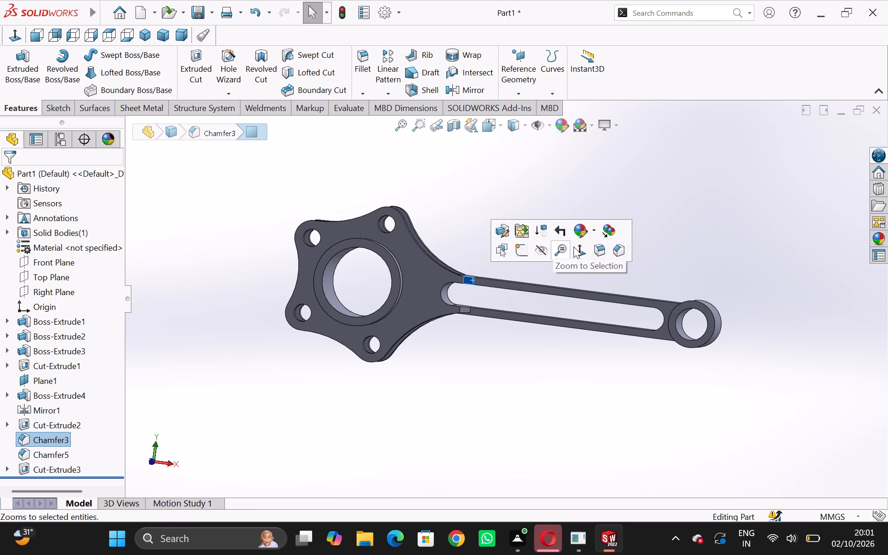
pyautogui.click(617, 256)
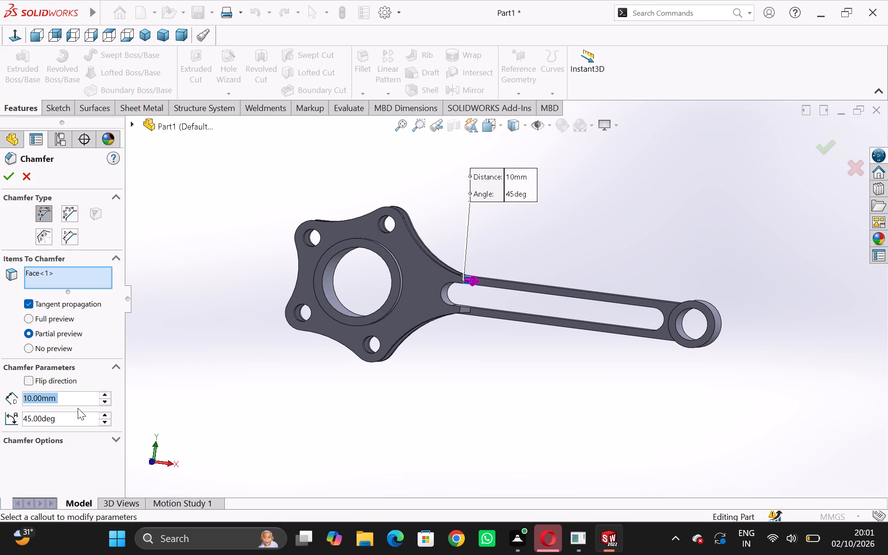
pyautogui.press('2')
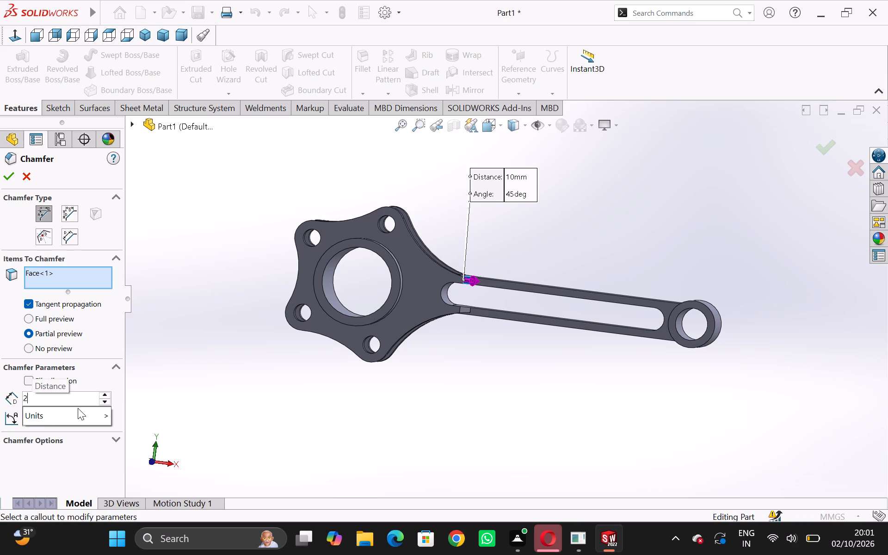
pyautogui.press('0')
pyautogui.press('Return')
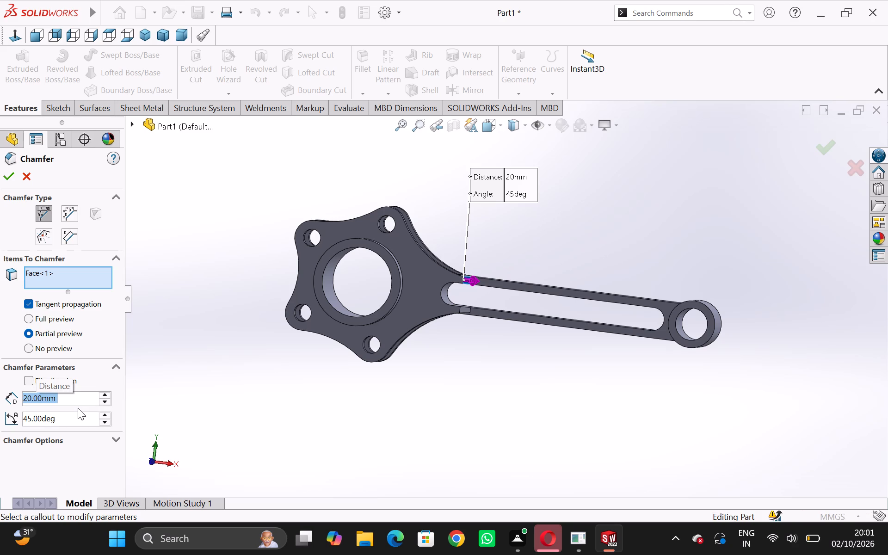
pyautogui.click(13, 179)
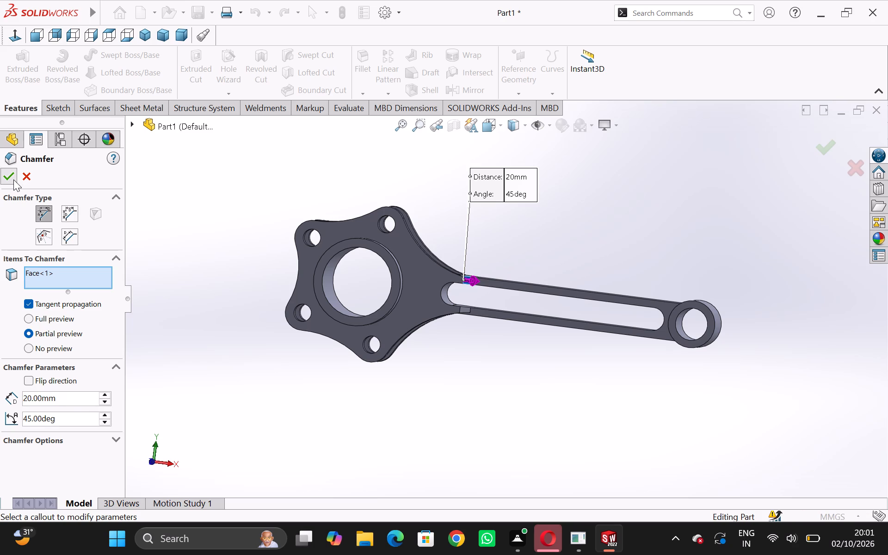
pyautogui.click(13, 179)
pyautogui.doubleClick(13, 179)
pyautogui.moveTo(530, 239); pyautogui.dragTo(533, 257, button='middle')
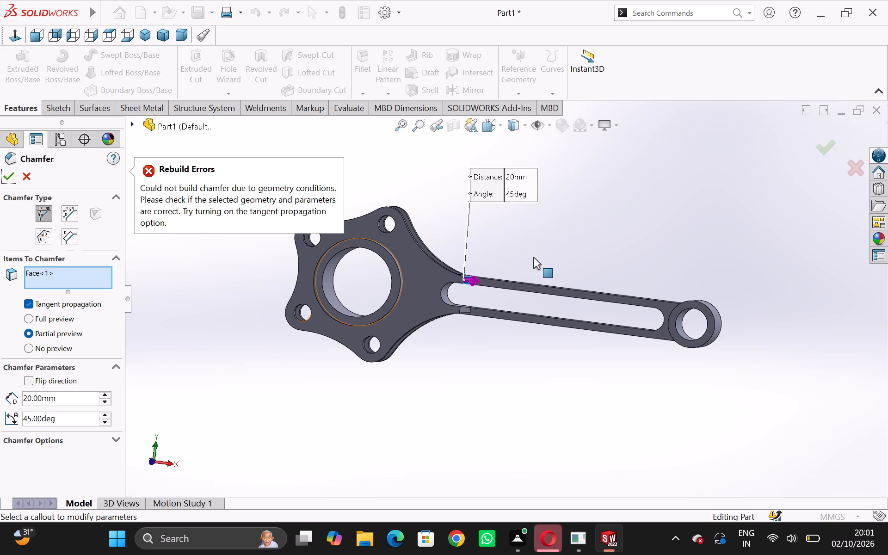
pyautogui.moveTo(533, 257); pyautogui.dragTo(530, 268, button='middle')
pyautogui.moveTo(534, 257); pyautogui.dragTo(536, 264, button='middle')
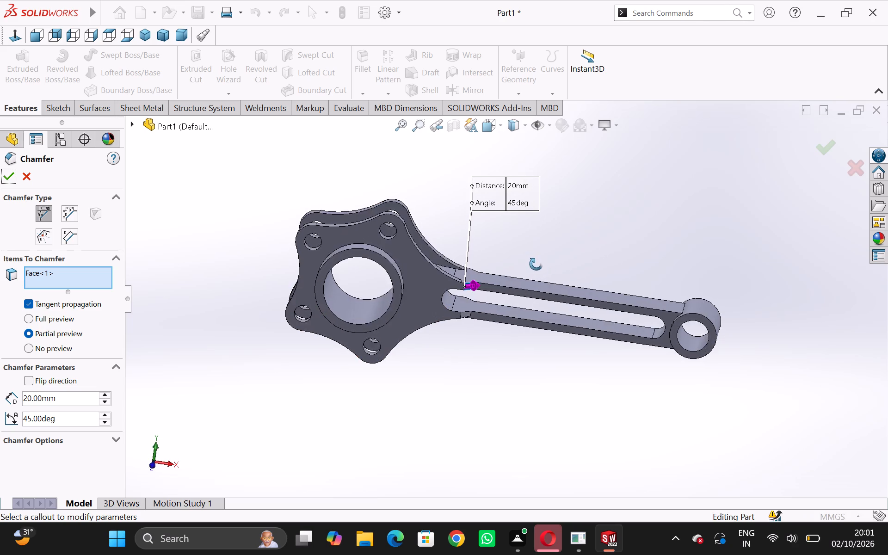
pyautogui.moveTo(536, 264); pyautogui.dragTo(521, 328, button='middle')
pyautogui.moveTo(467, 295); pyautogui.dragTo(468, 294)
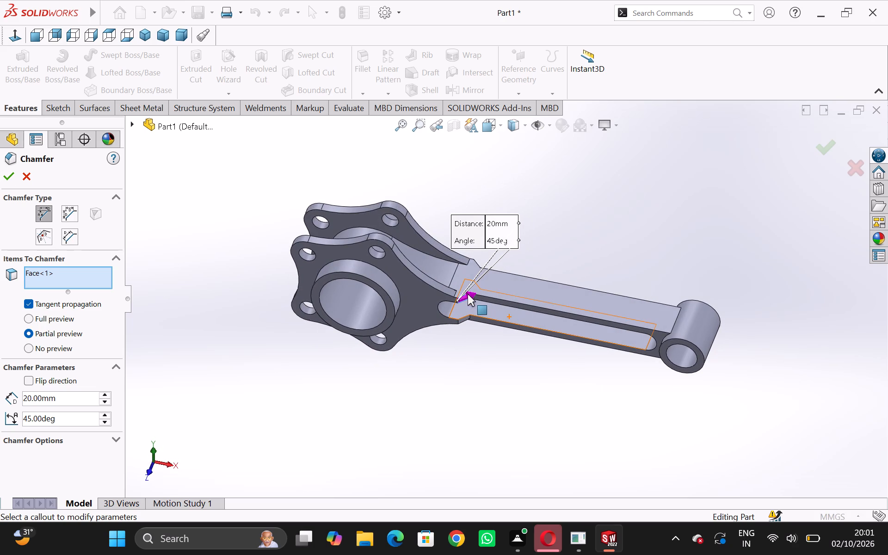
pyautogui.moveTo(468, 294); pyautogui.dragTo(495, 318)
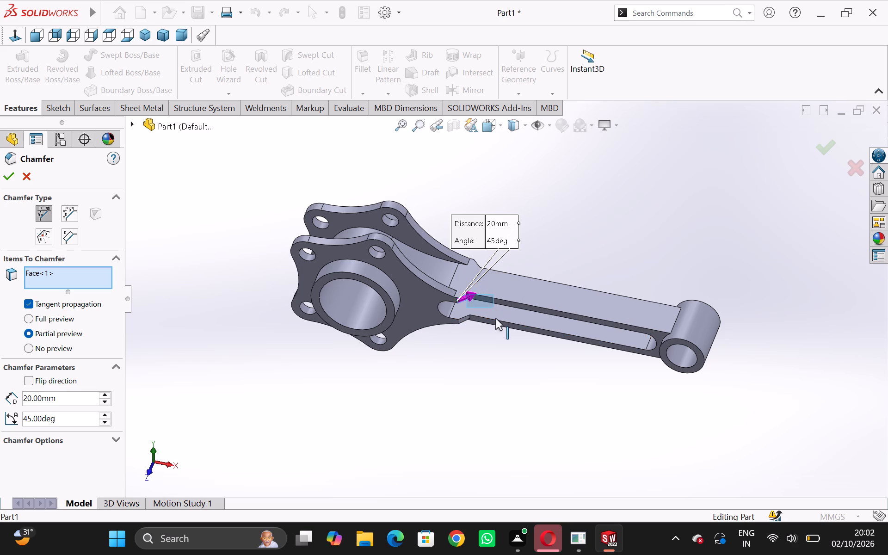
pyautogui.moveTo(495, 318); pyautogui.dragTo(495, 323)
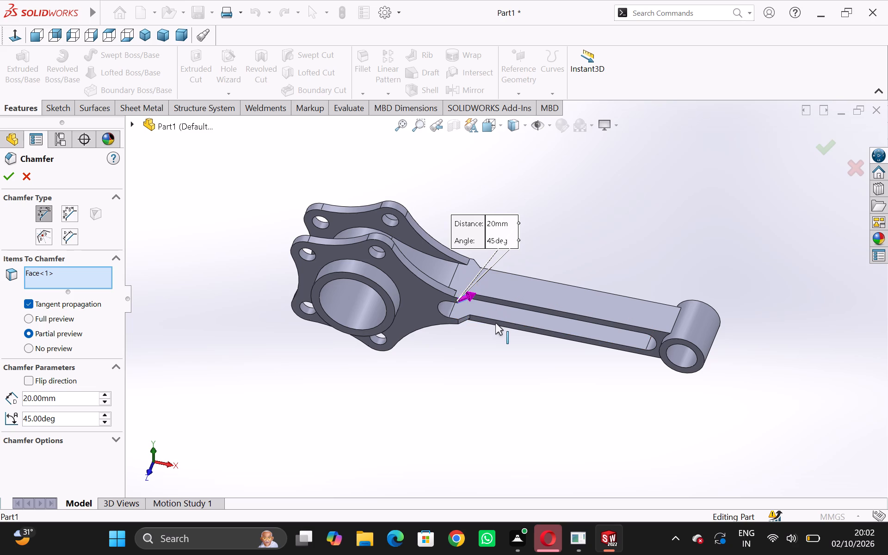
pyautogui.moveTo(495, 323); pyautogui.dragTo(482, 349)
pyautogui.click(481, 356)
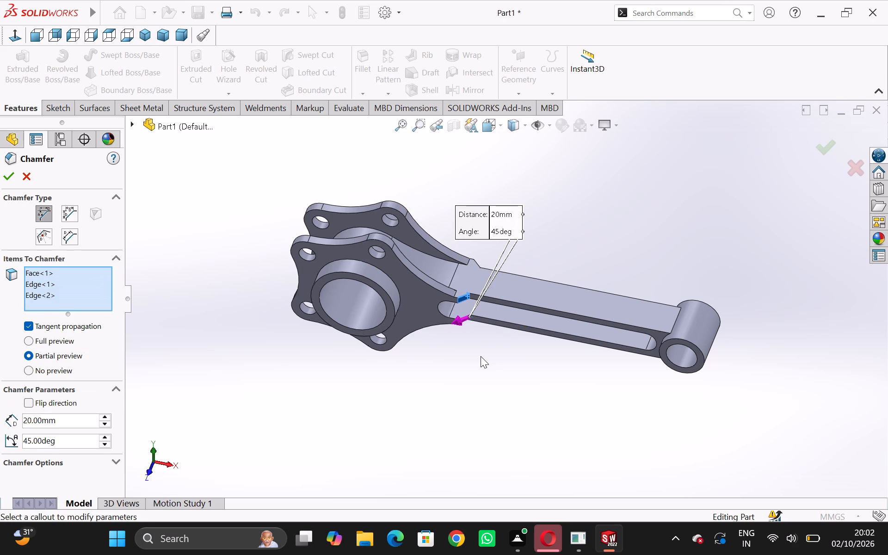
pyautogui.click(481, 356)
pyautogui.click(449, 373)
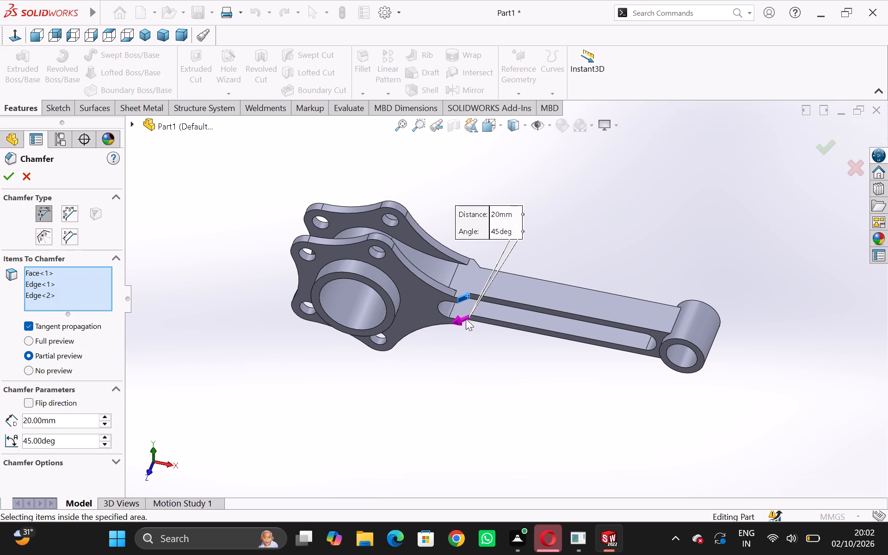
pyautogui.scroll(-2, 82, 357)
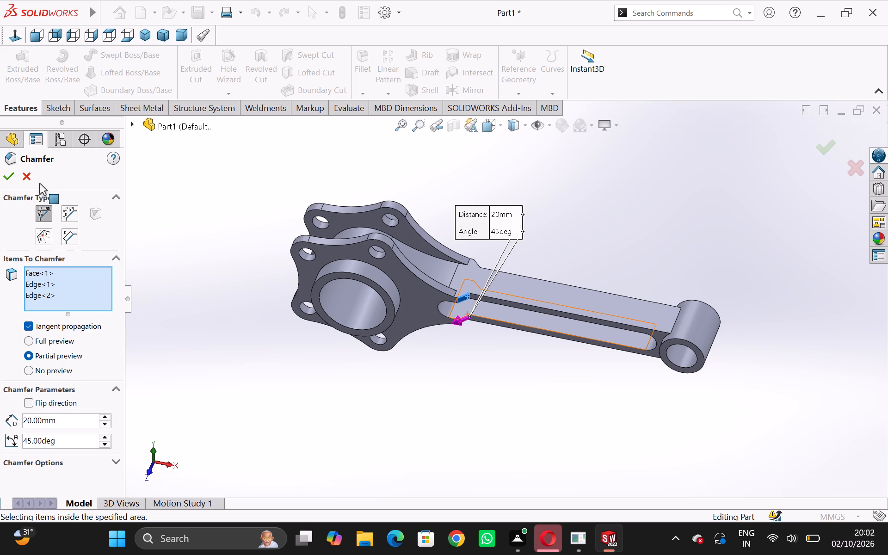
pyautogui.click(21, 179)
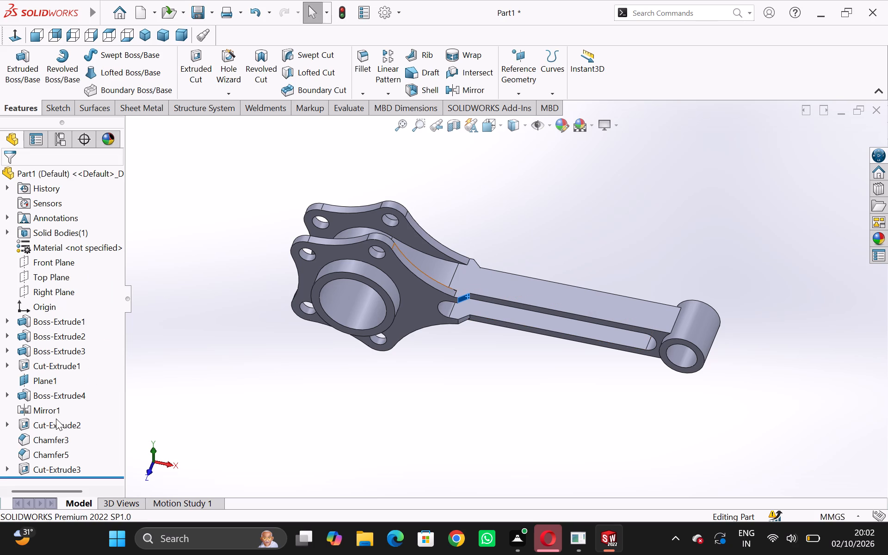
# Open the available options for the existing Chamfer3 feature at the flange end.
pyautogui.rightClick(48, 440)
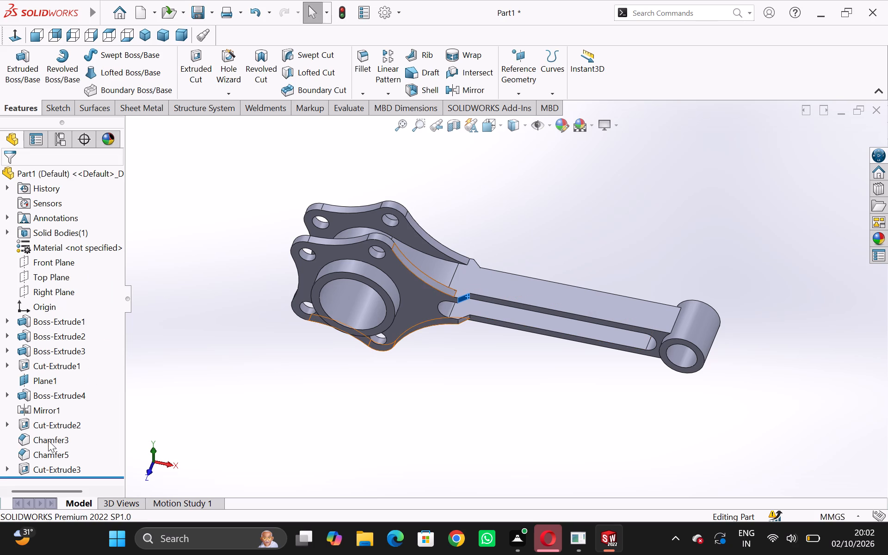
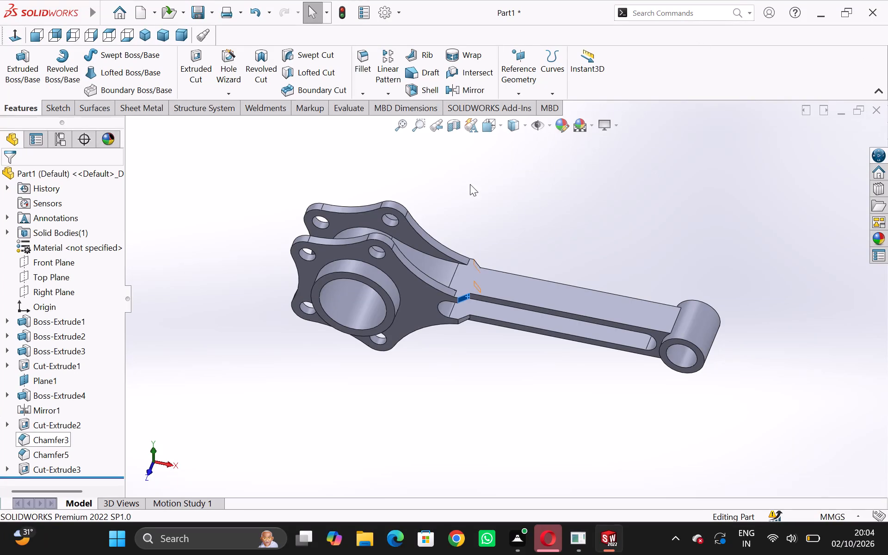
# Delete the Chamfer3 feature where the front flange plate meets the connecting rod's arm.
pyautogui.rightClick(56, 439)
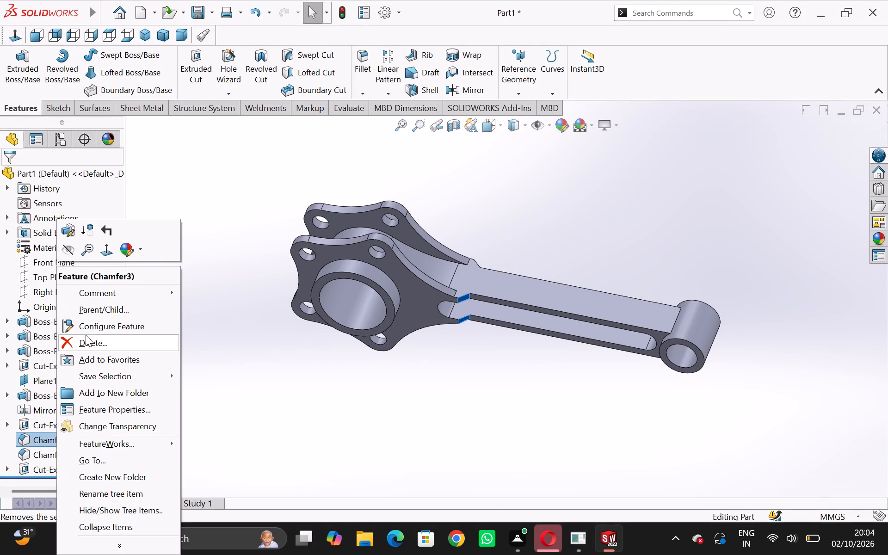
pyautogui.click(86, 335)
pyautogui.click(518, 191)
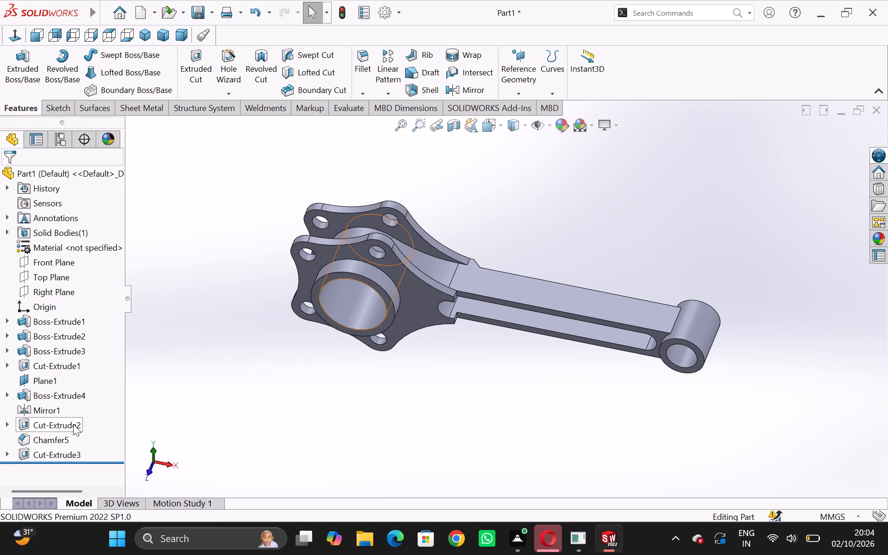
# Delete the remaining chamfer feature, Chamfer5, from the connecting rod part.
pyautogui.rightClick(49, 441)
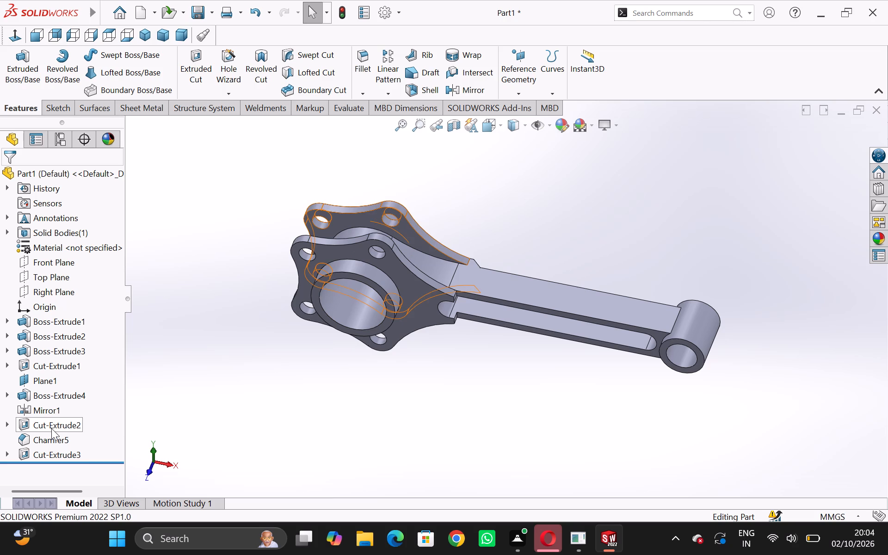
pyautogui.rightClick(50, 436)
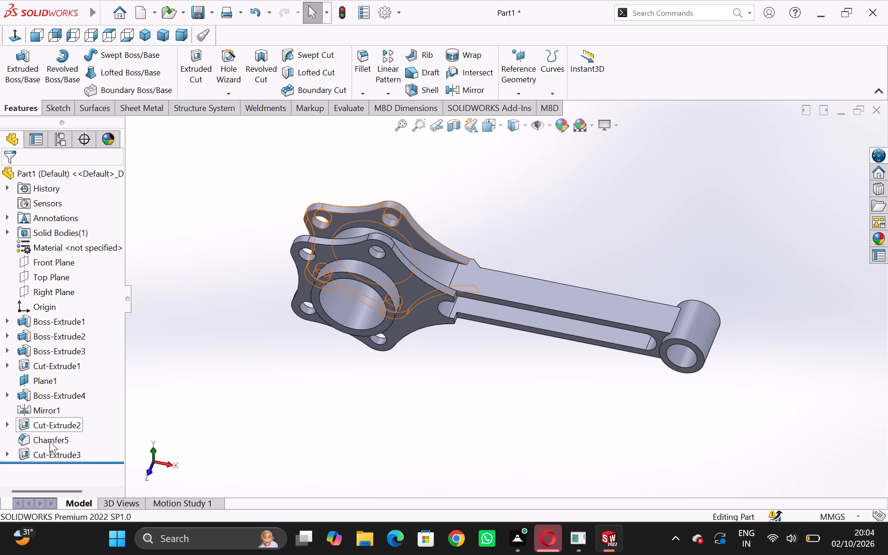
pyautogui.click(49, 444)
pyautogui.click(42, 437)
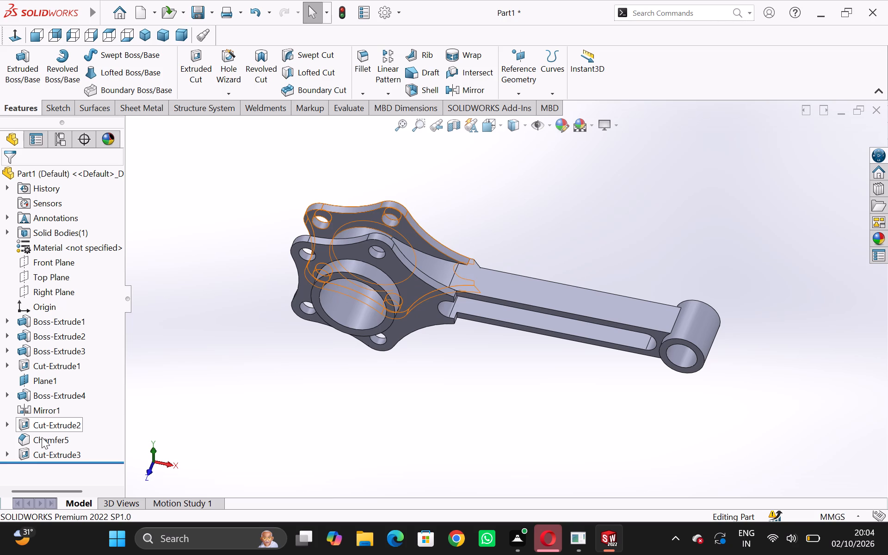
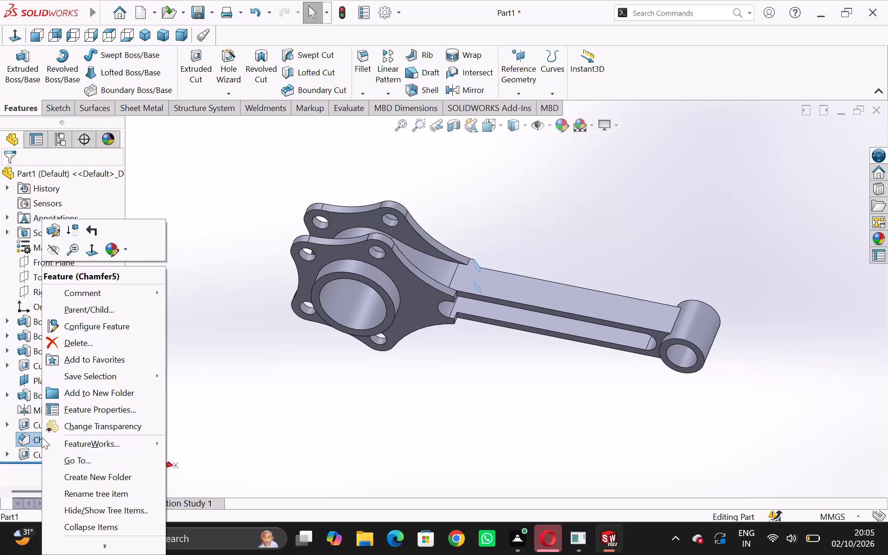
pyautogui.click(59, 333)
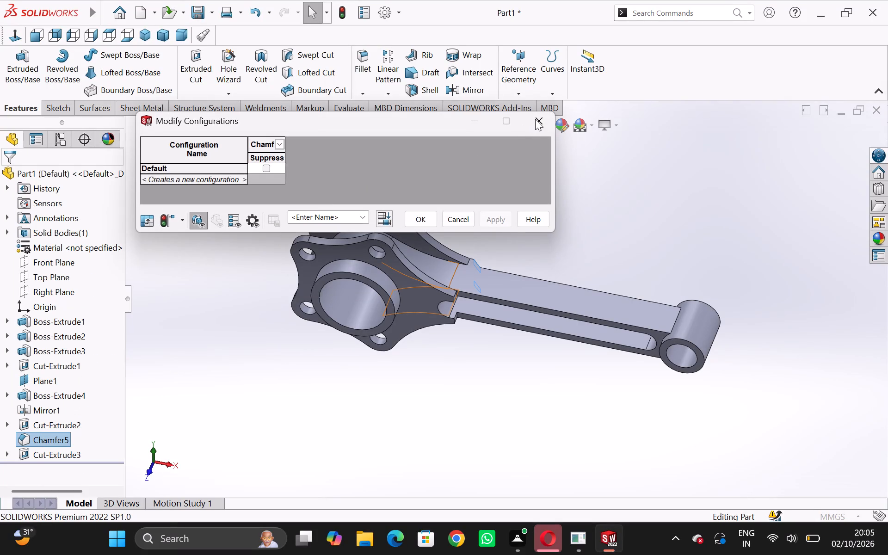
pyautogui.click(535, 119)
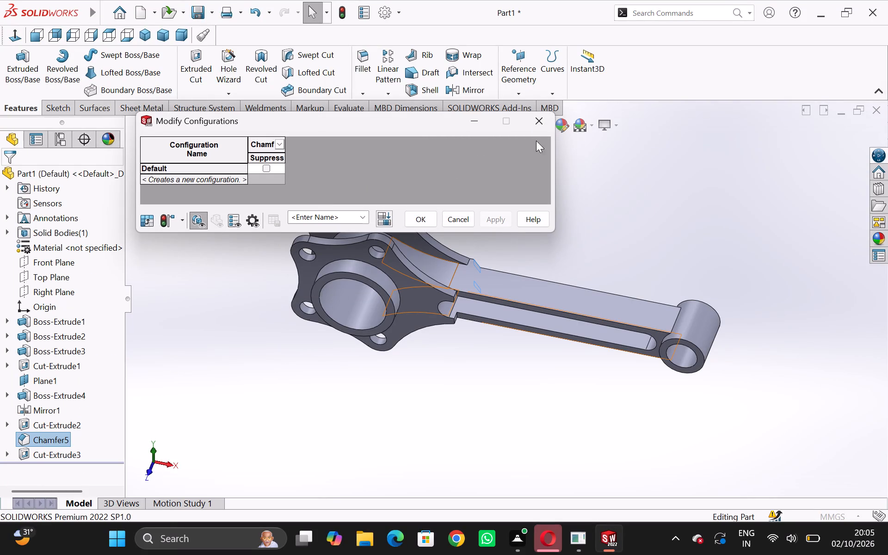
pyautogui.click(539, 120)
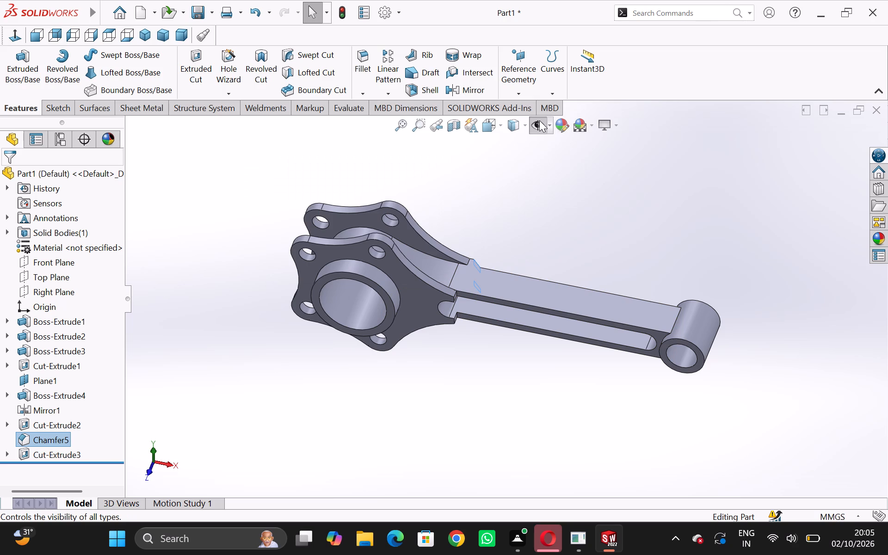
# Delete the Chamfer5 feature from the connecting rod part.
pyautogui.rightClick(58, 444)
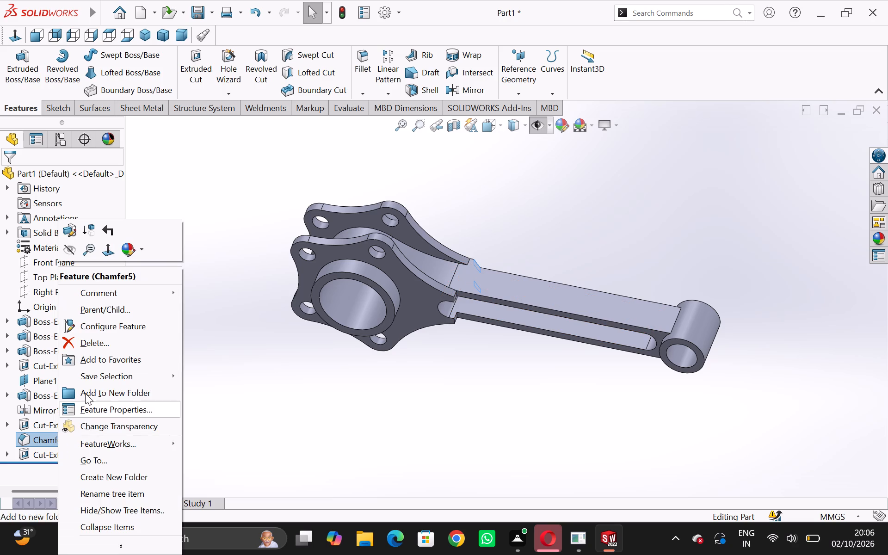
pyautogui.click(108, 345)
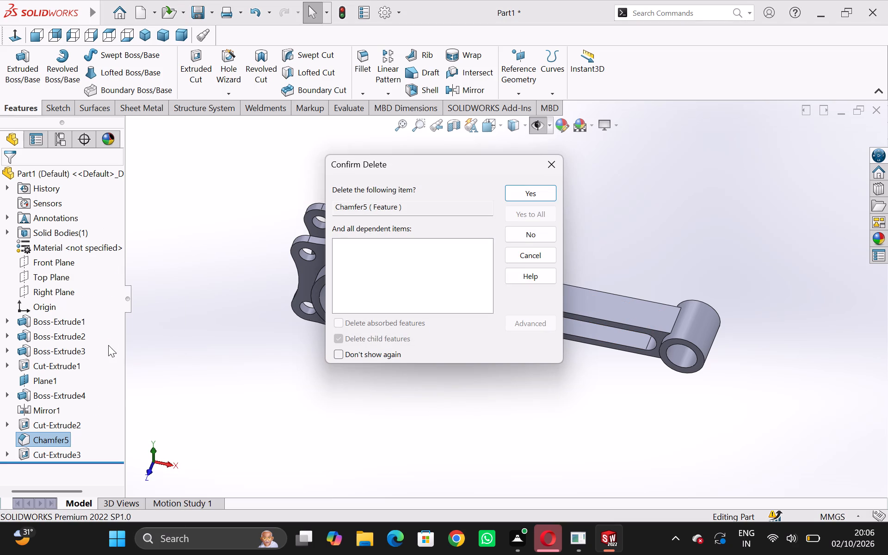
pyautogui.click(547, 193)
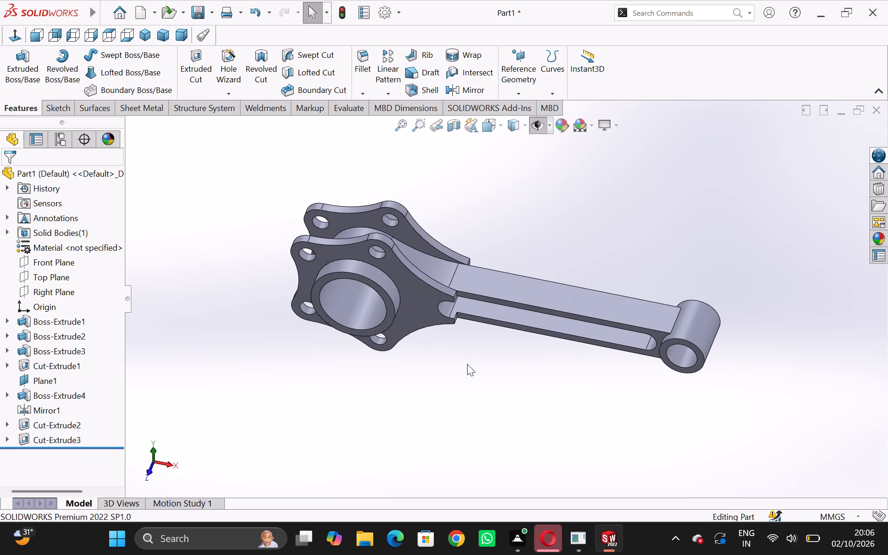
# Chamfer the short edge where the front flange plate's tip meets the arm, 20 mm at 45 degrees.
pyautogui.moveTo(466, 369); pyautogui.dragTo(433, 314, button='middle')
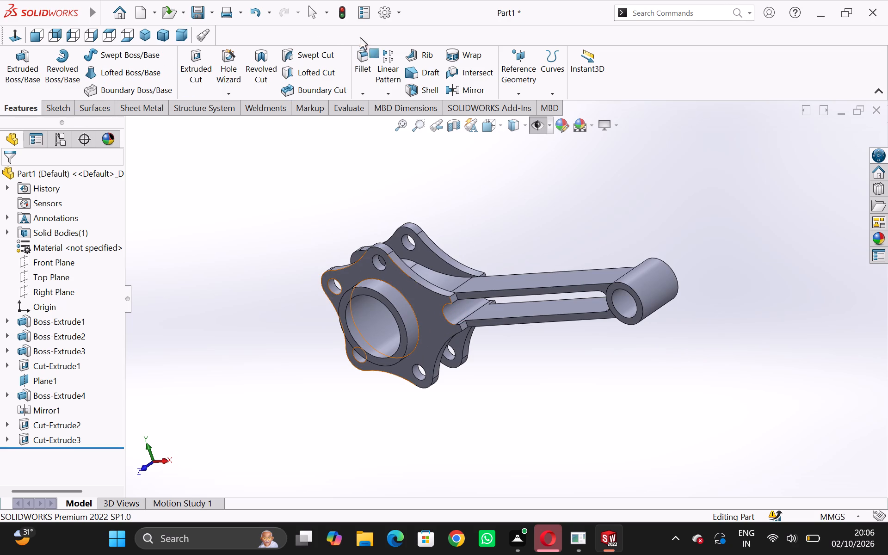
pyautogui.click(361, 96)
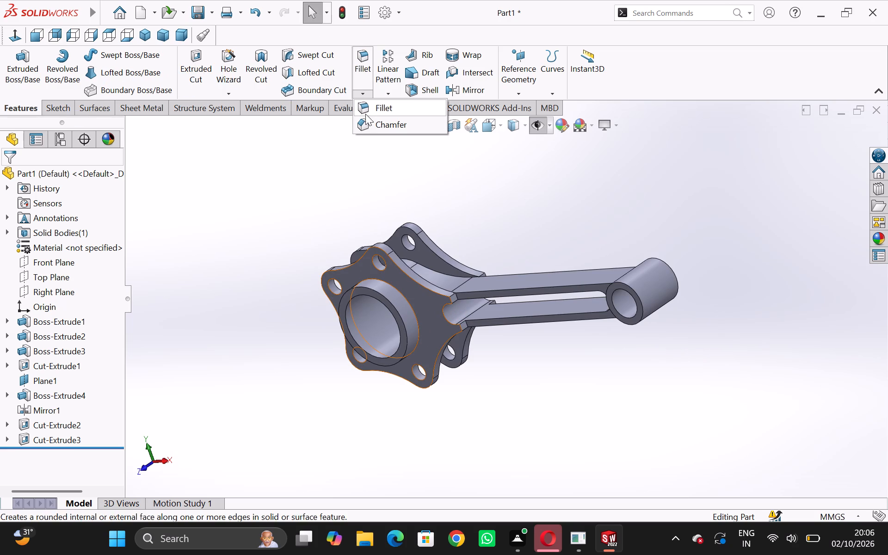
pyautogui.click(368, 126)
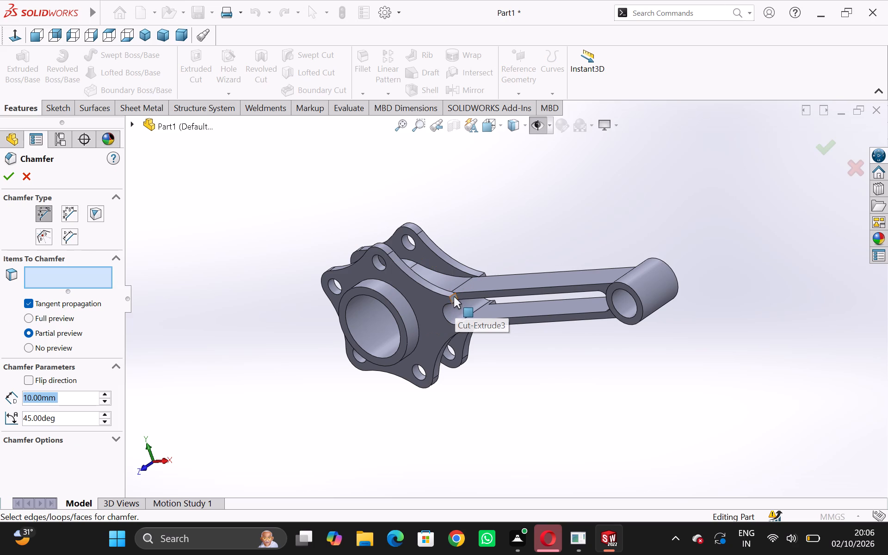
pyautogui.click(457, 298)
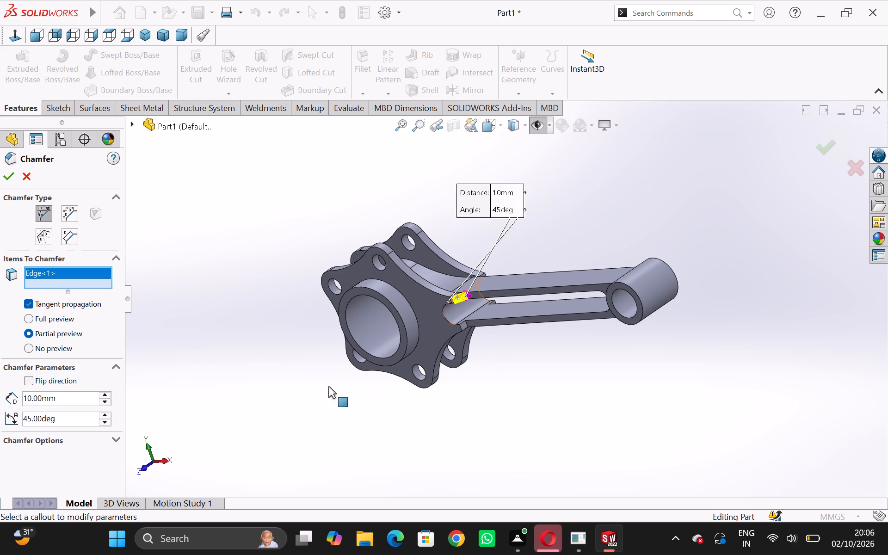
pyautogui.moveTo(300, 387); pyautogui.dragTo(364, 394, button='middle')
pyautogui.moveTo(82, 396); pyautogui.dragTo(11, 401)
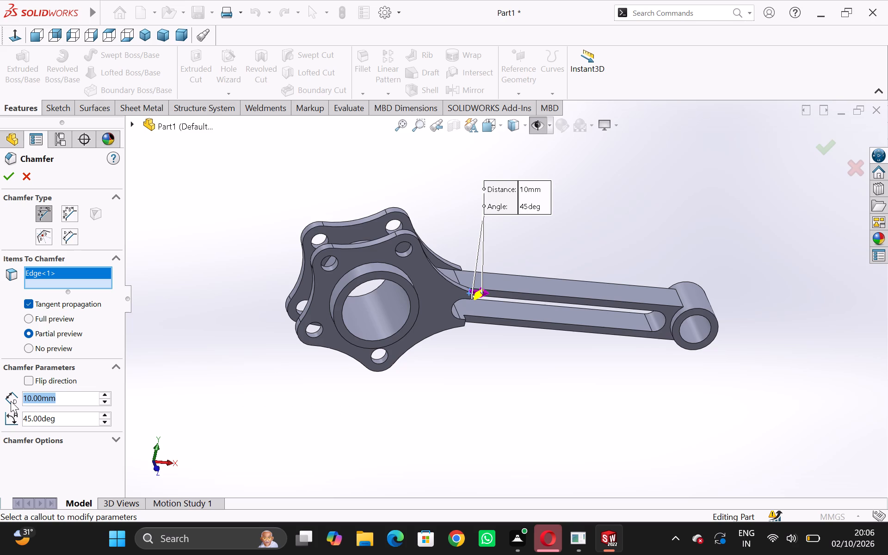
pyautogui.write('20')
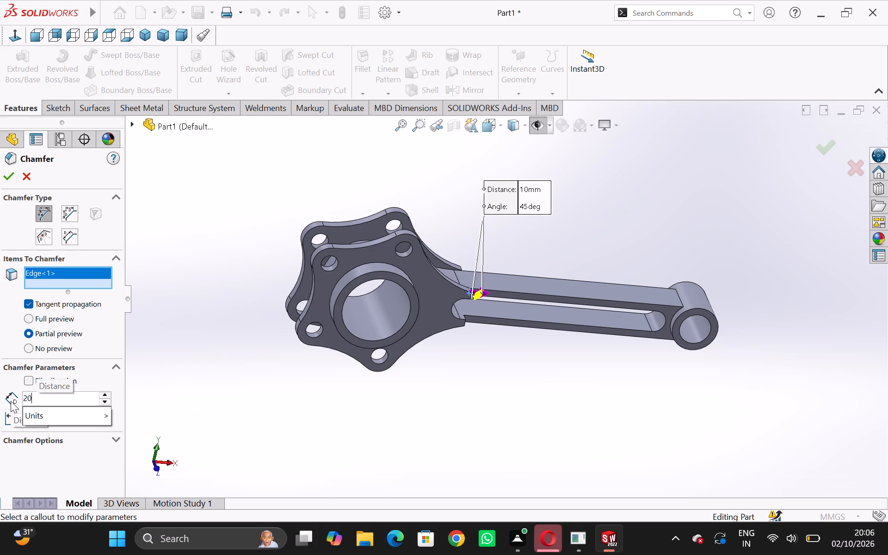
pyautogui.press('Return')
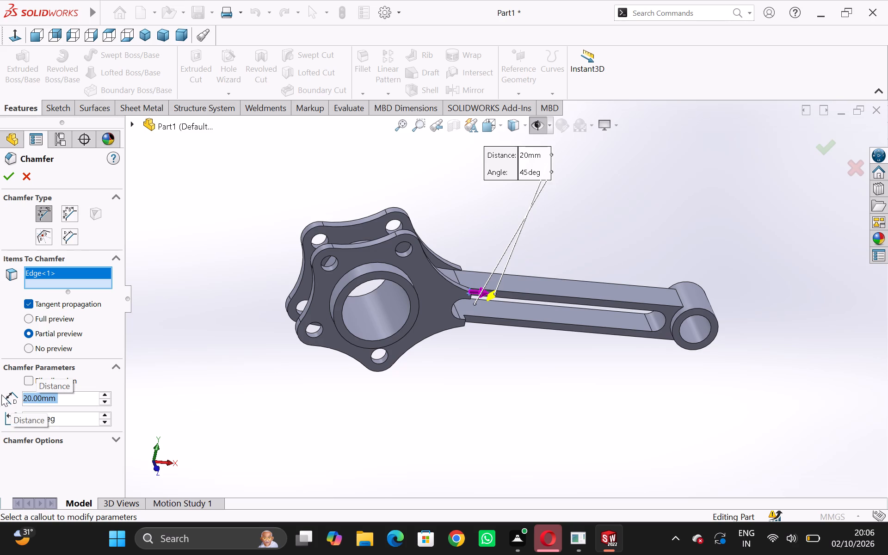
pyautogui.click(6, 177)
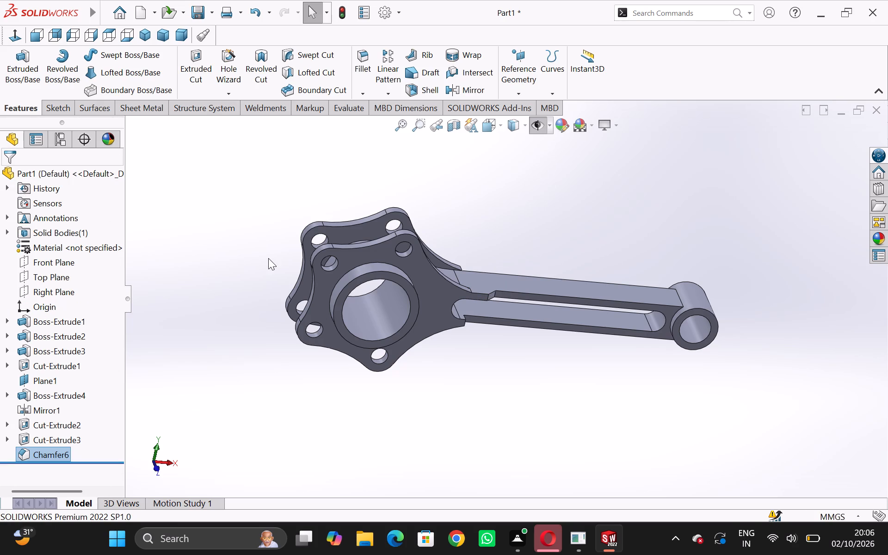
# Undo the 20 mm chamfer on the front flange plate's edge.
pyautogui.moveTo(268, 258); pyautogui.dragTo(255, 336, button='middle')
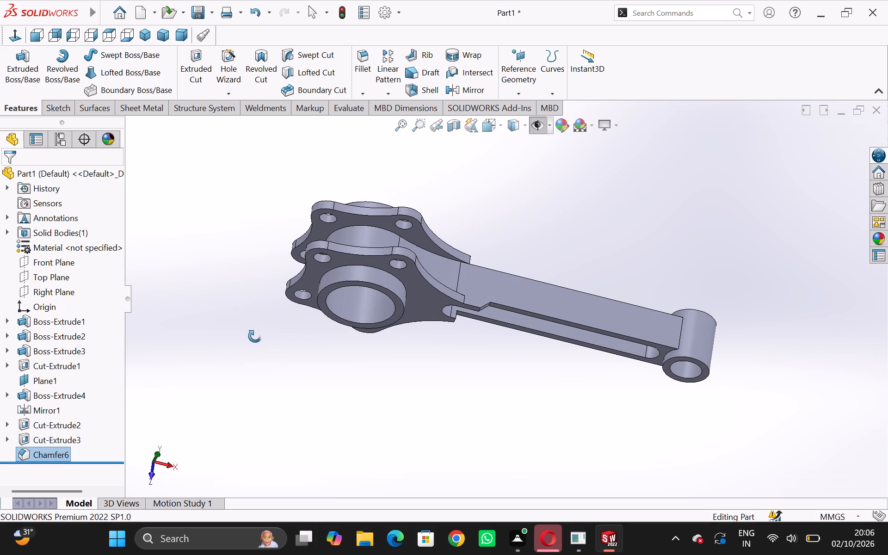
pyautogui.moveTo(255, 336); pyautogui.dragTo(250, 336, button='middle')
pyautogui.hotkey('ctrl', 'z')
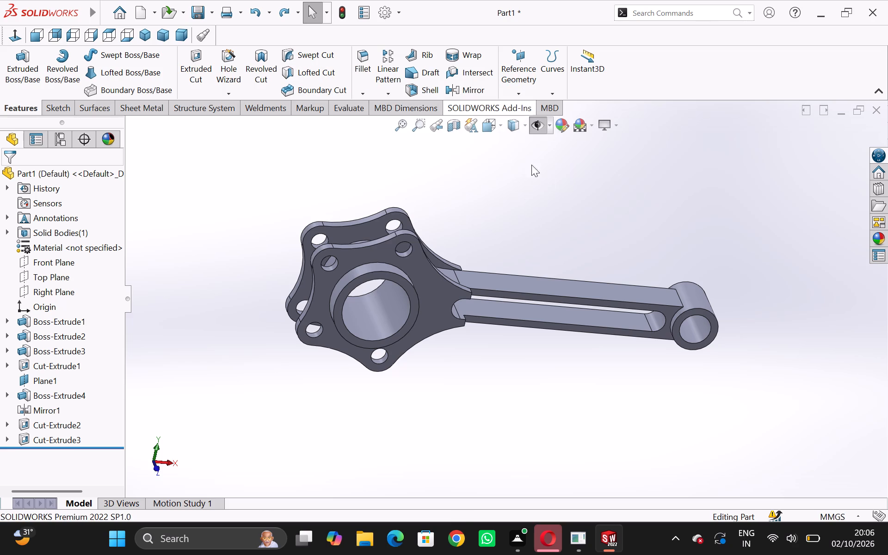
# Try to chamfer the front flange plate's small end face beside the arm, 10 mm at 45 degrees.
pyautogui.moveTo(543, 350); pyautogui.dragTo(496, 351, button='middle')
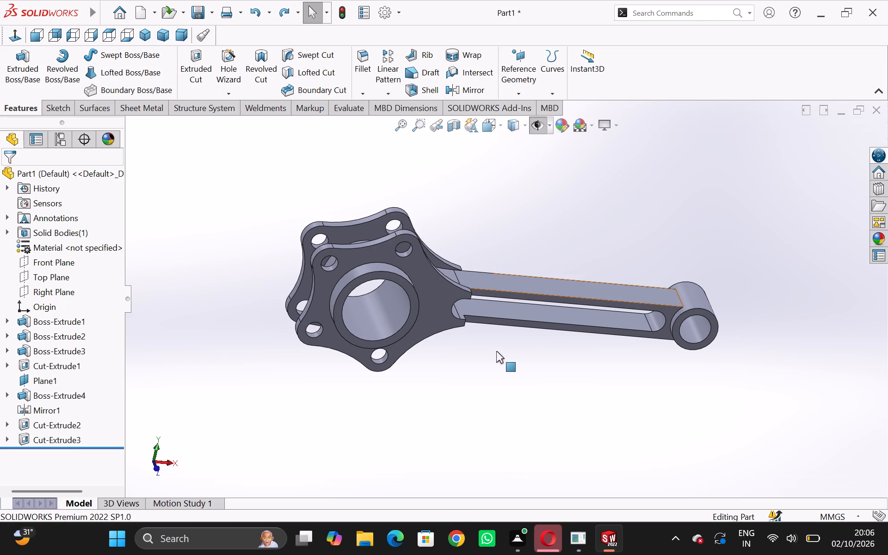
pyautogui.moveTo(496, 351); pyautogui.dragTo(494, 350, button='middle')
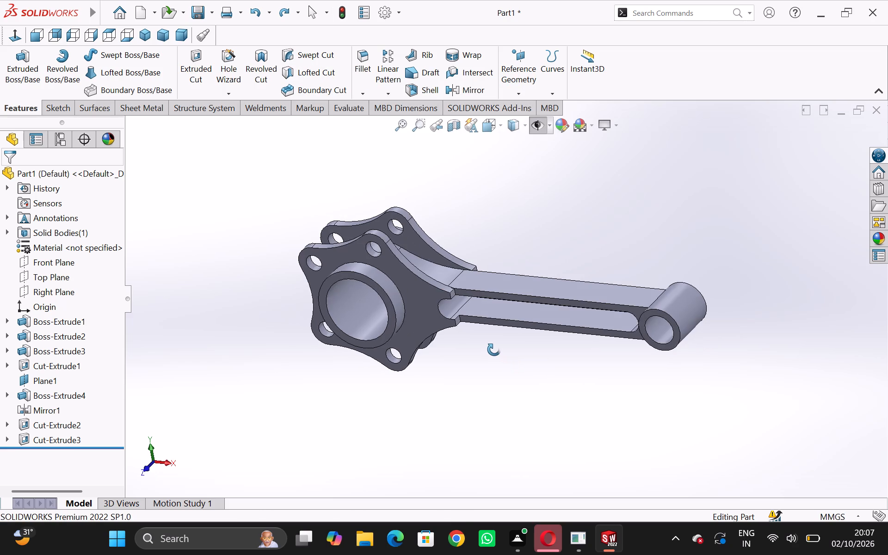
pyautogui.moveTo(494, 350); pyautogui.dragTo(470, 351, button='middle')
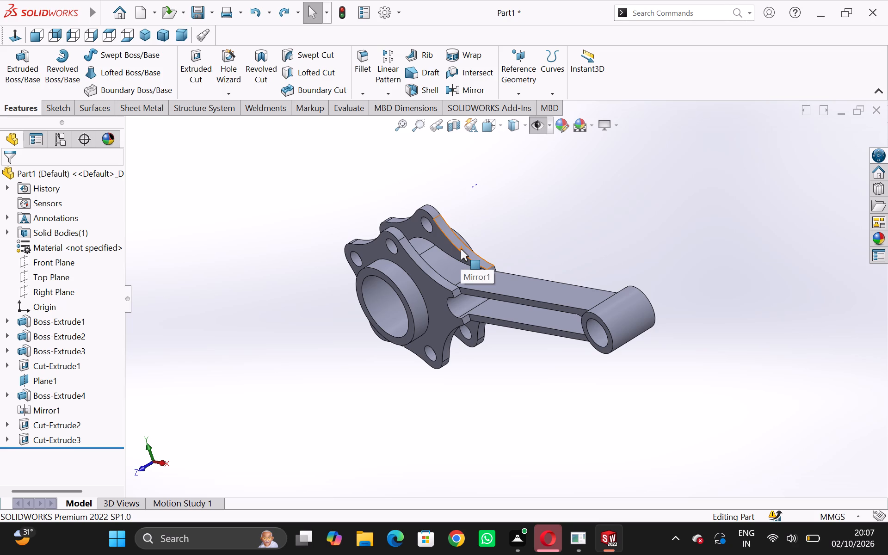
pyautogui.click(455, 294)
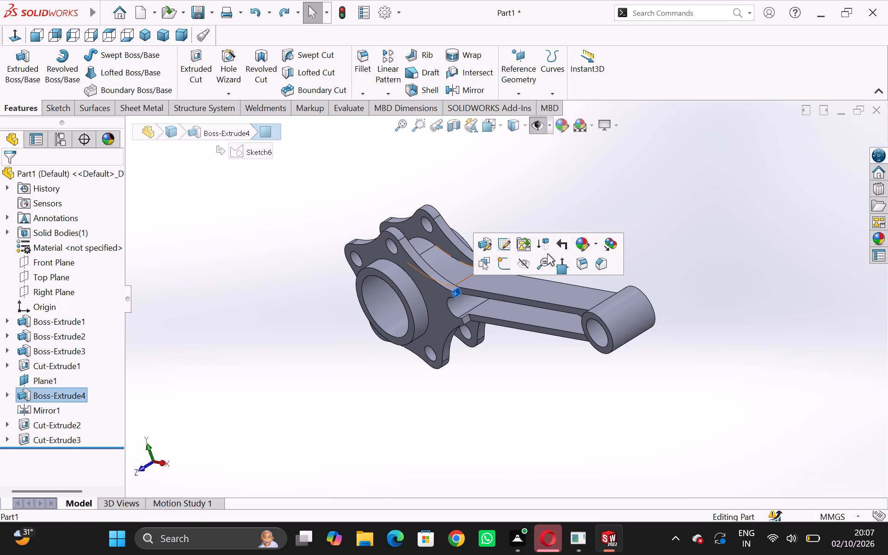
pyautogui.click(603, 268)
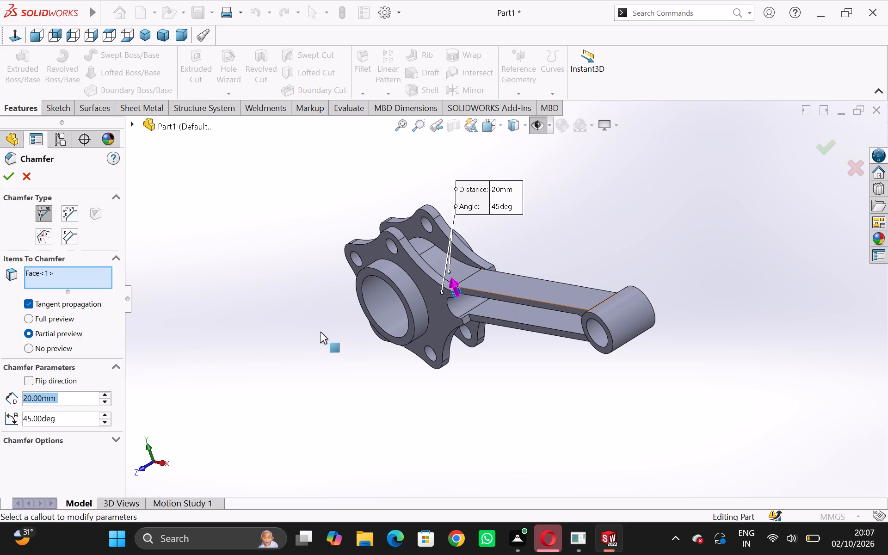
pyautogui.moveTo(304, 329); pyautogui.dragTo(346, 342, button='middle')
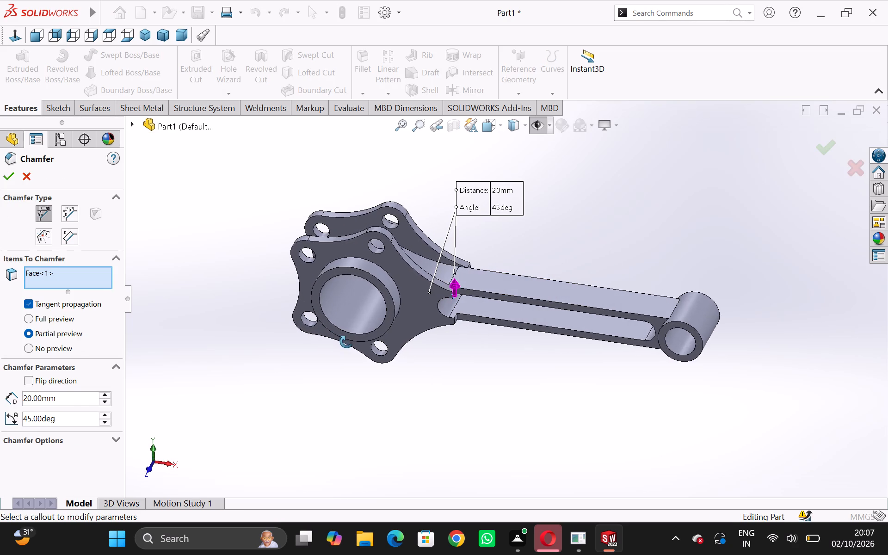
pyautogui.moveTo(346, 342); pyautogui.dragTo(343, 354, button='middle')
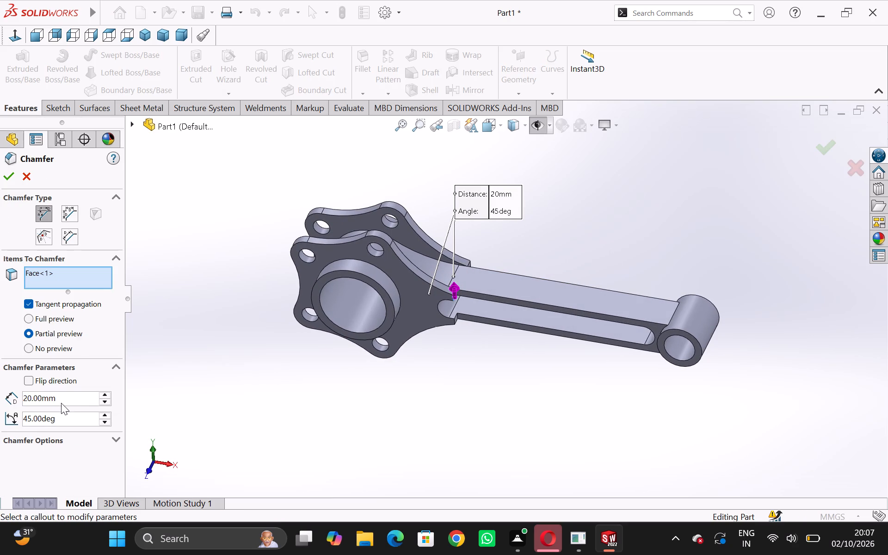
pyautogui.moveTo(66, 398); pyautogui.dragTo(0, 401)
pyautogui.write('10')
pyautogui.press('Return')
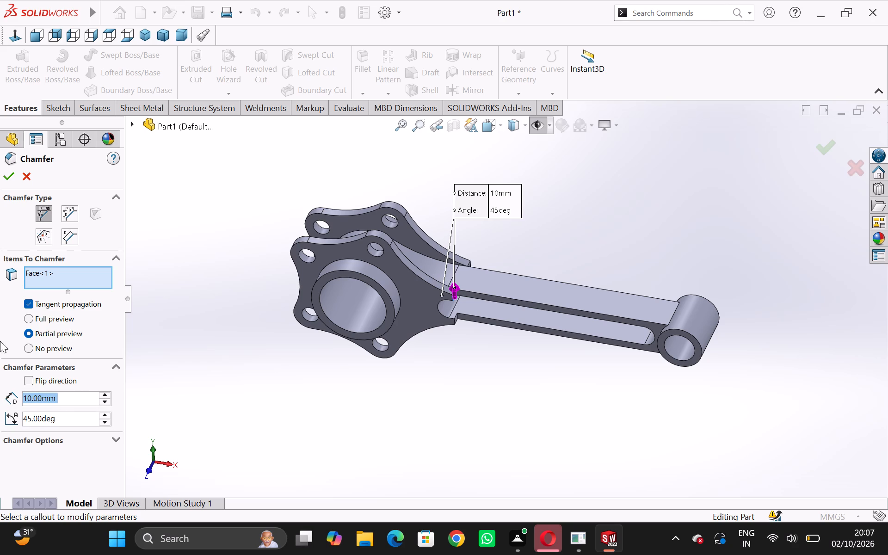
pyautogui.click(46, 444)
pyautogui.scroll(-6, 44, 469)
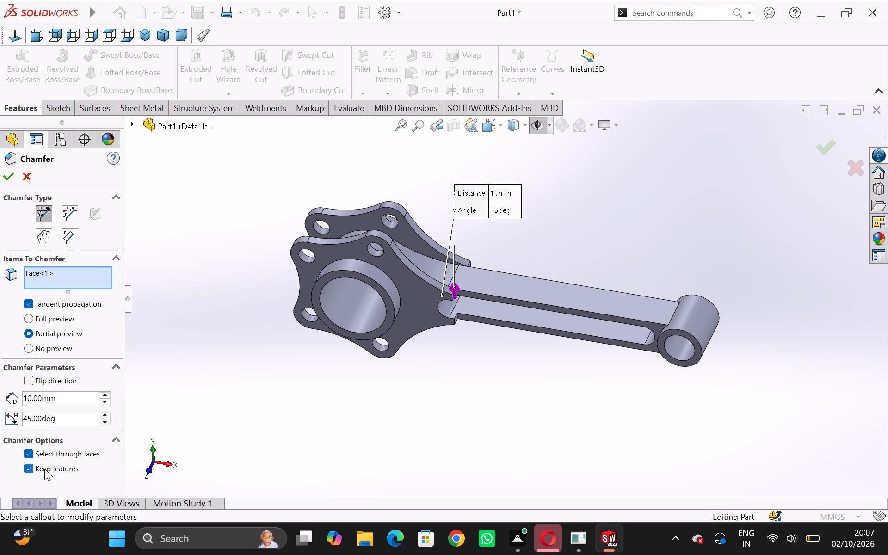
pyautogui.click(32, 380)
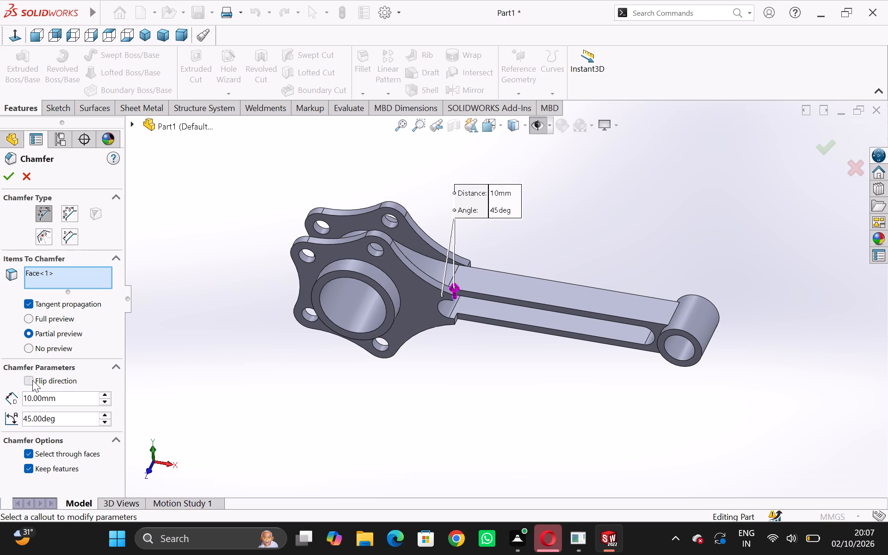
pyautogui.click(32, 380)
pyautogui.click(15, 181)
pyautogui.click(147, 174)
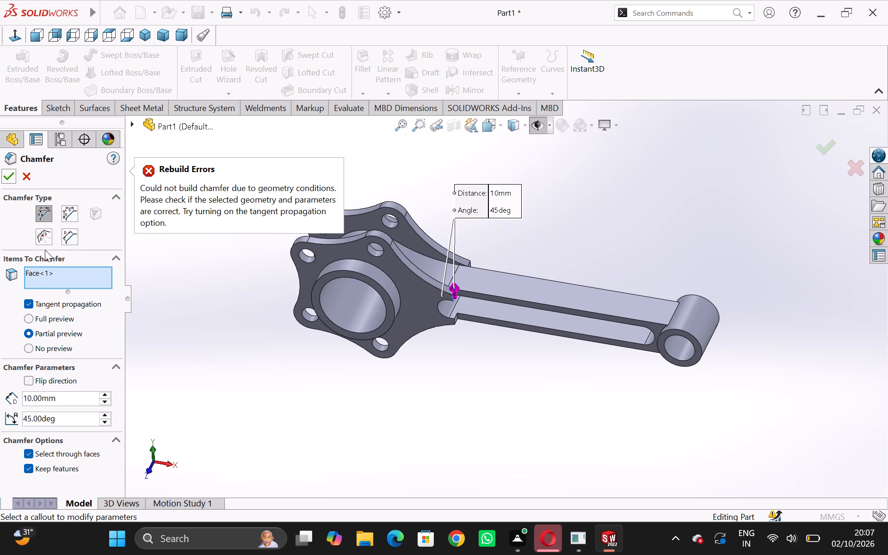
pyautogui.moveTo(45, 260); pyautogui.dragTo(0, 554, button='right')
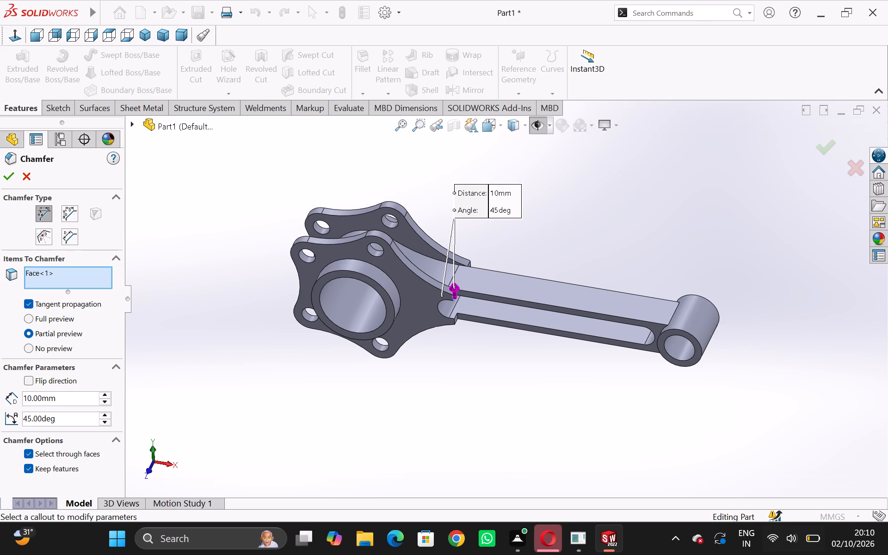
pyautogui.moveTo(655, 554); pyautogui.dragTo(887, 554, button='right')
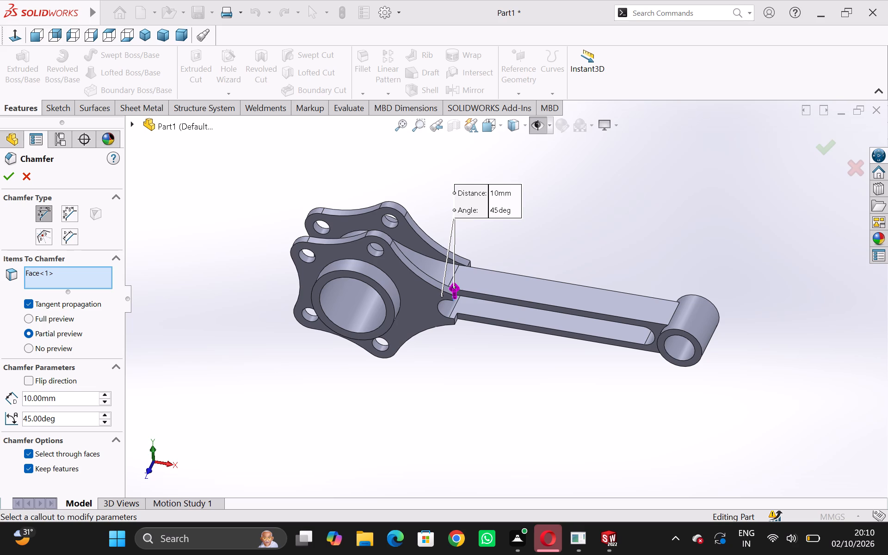
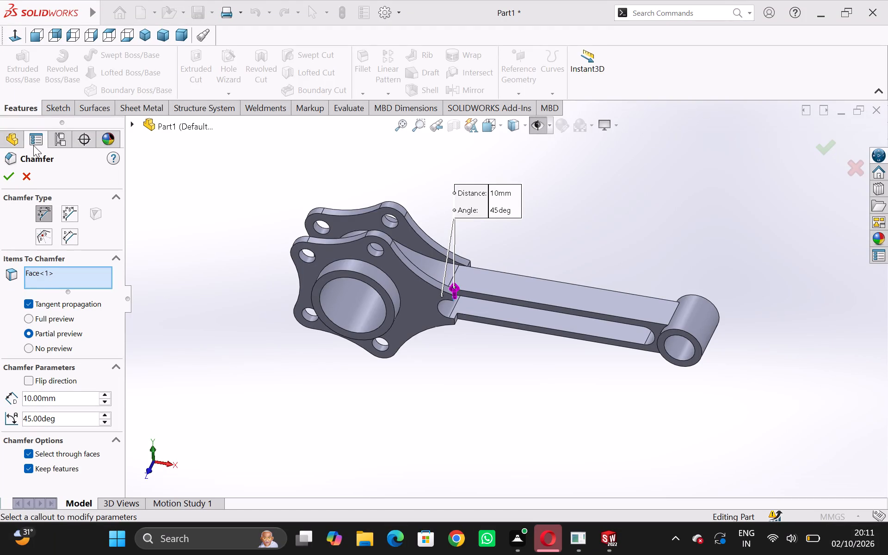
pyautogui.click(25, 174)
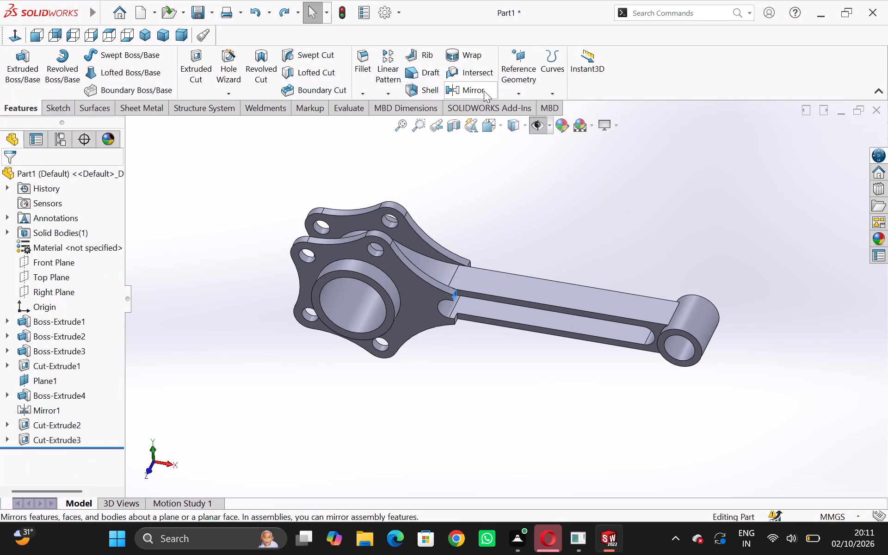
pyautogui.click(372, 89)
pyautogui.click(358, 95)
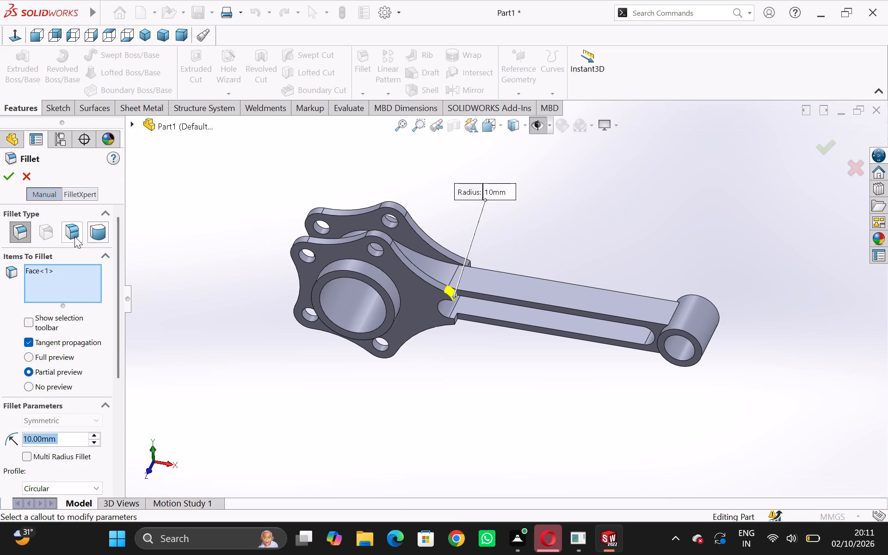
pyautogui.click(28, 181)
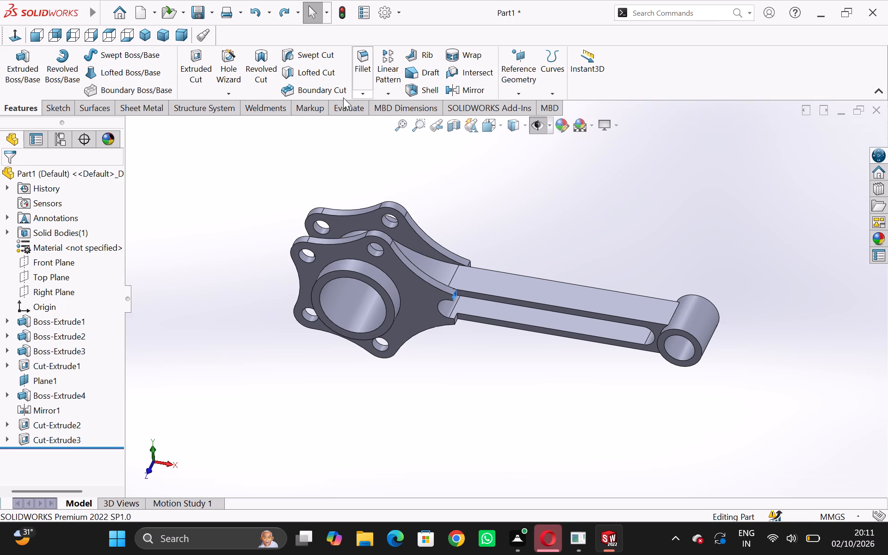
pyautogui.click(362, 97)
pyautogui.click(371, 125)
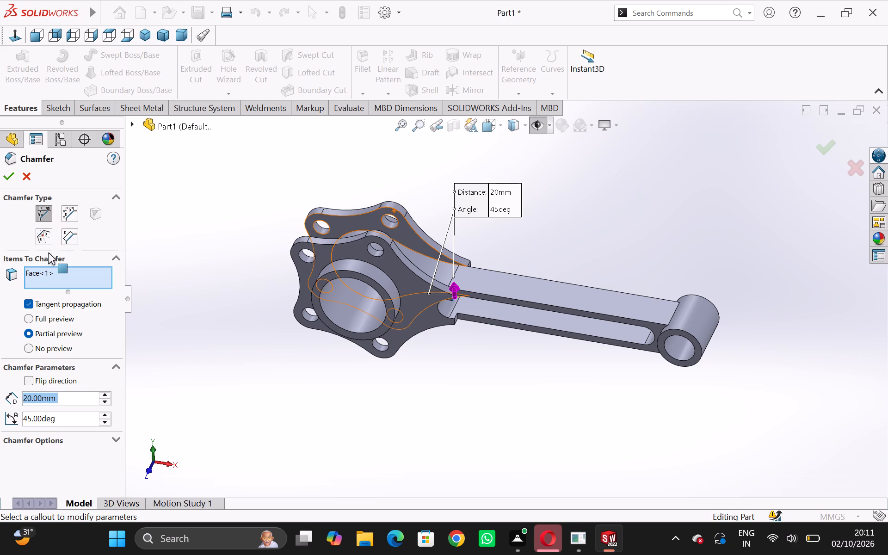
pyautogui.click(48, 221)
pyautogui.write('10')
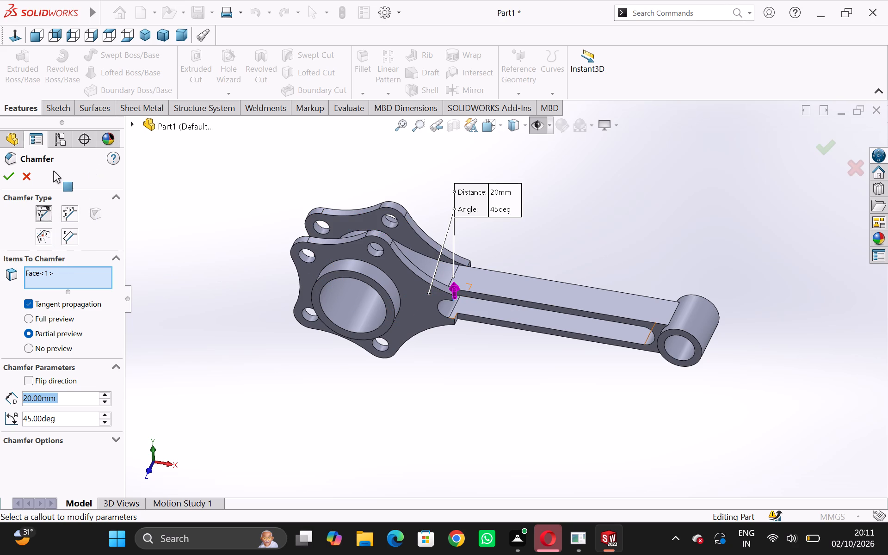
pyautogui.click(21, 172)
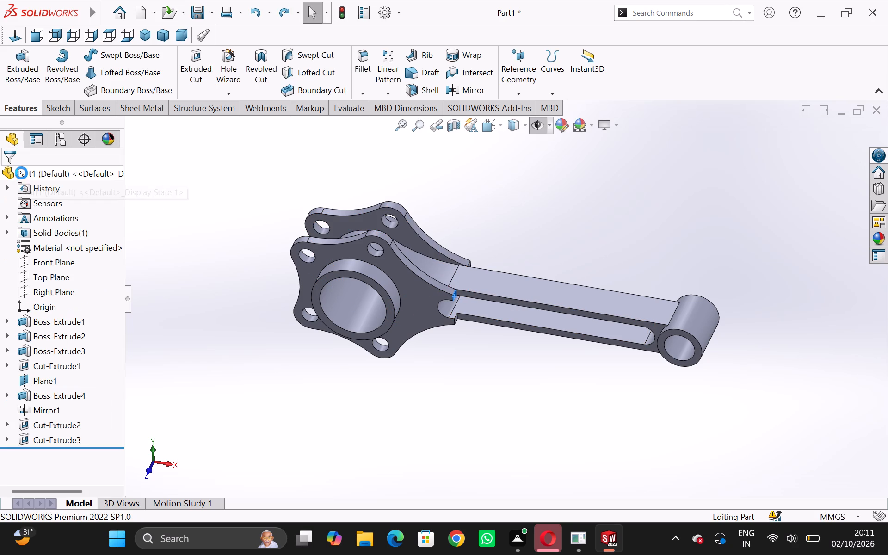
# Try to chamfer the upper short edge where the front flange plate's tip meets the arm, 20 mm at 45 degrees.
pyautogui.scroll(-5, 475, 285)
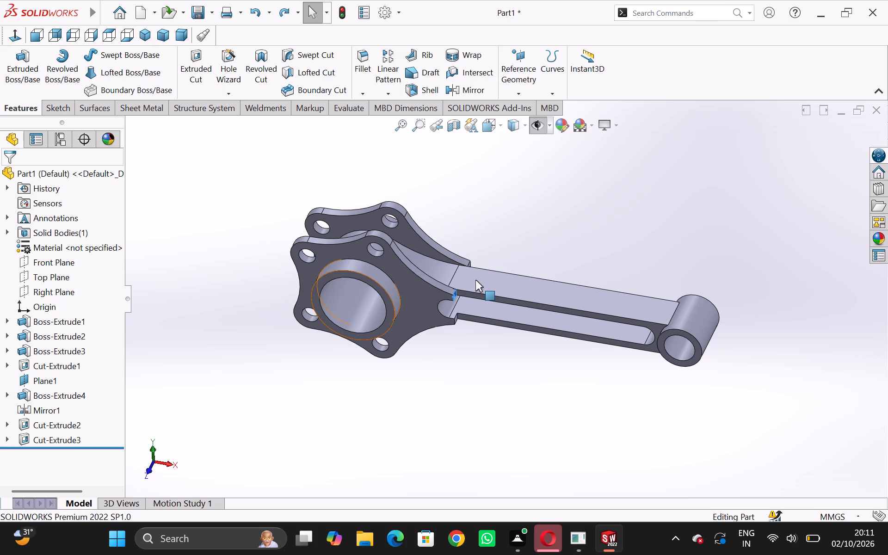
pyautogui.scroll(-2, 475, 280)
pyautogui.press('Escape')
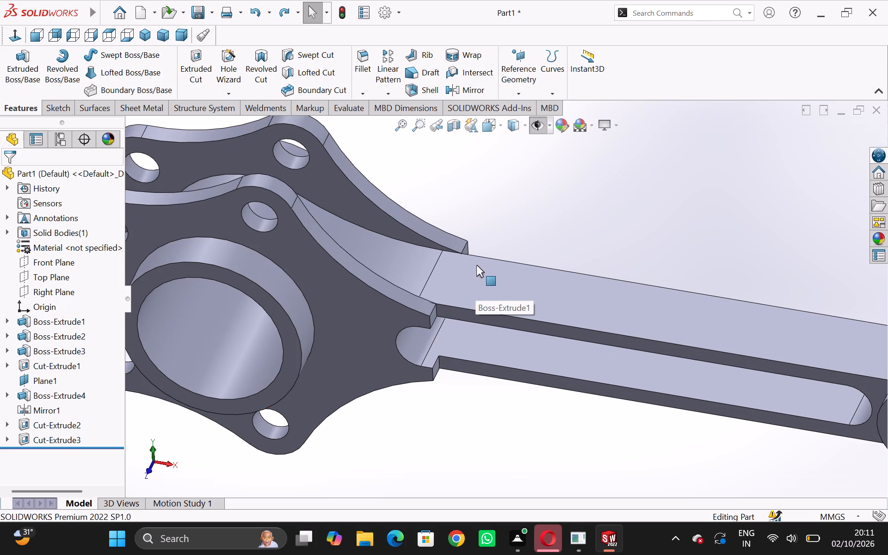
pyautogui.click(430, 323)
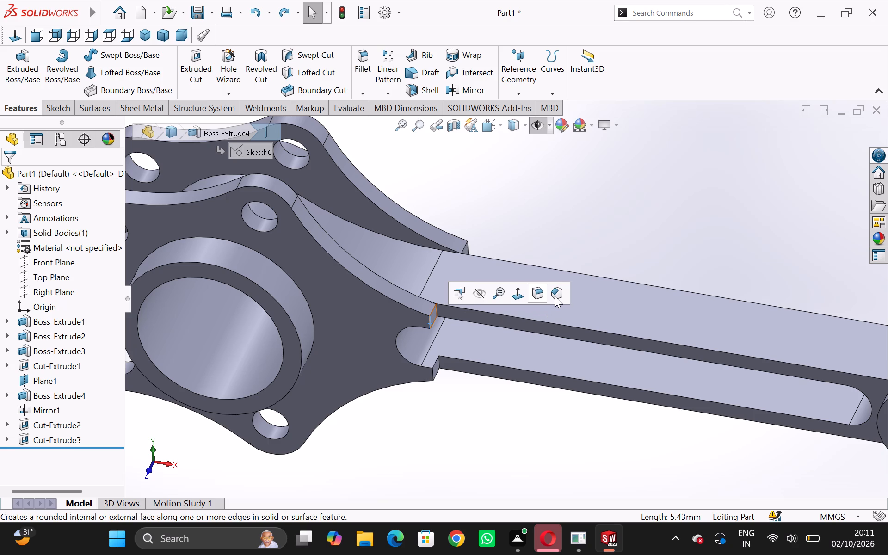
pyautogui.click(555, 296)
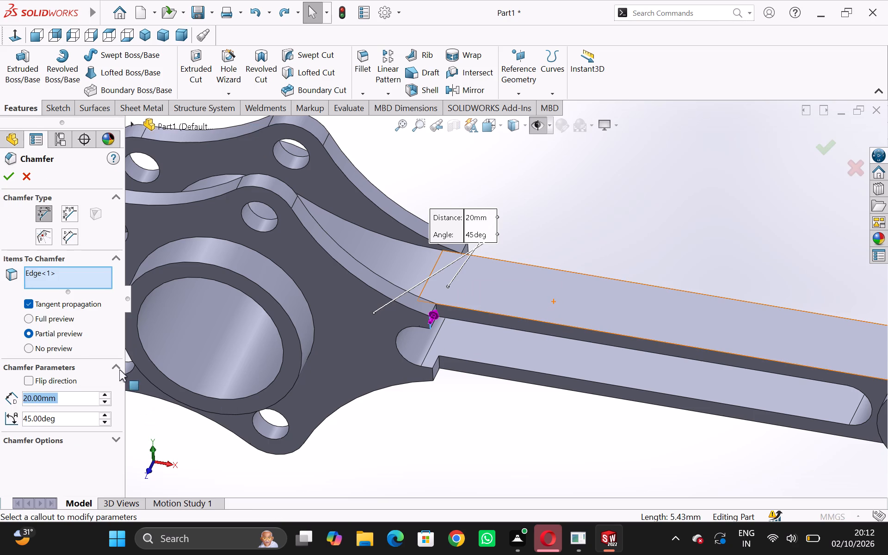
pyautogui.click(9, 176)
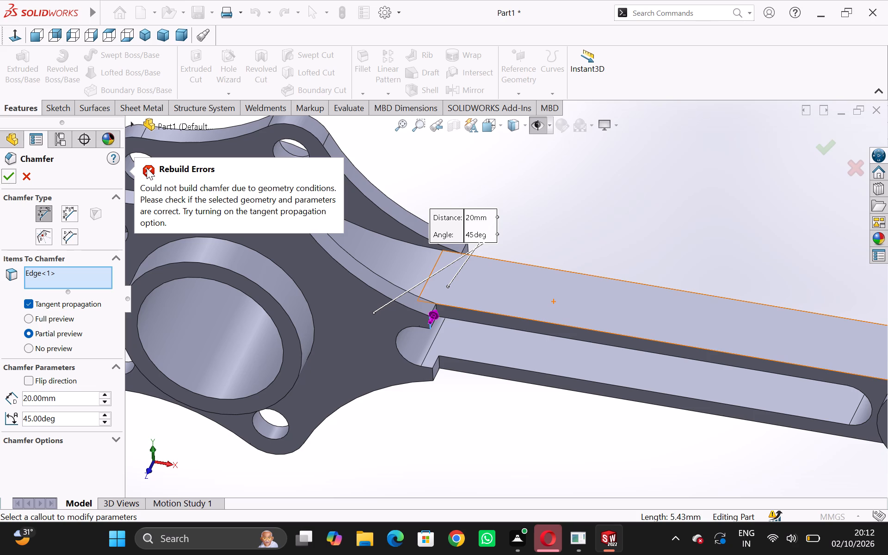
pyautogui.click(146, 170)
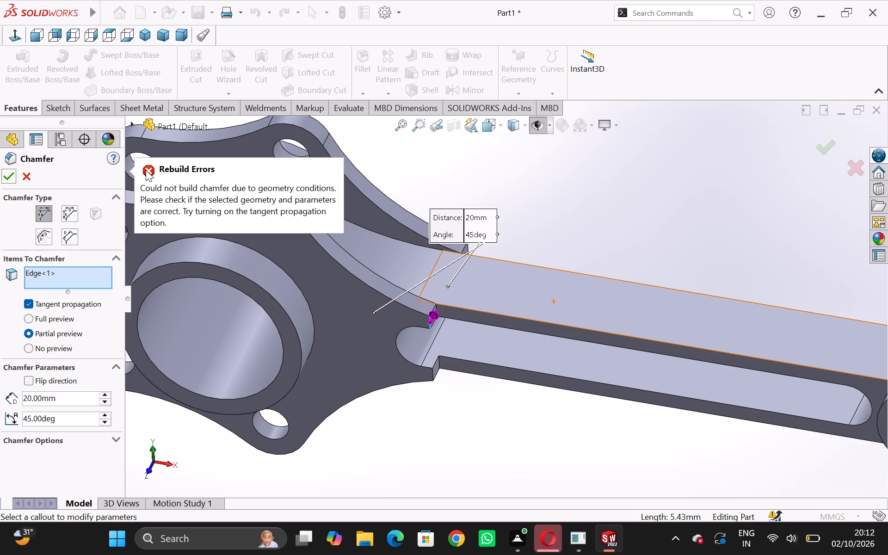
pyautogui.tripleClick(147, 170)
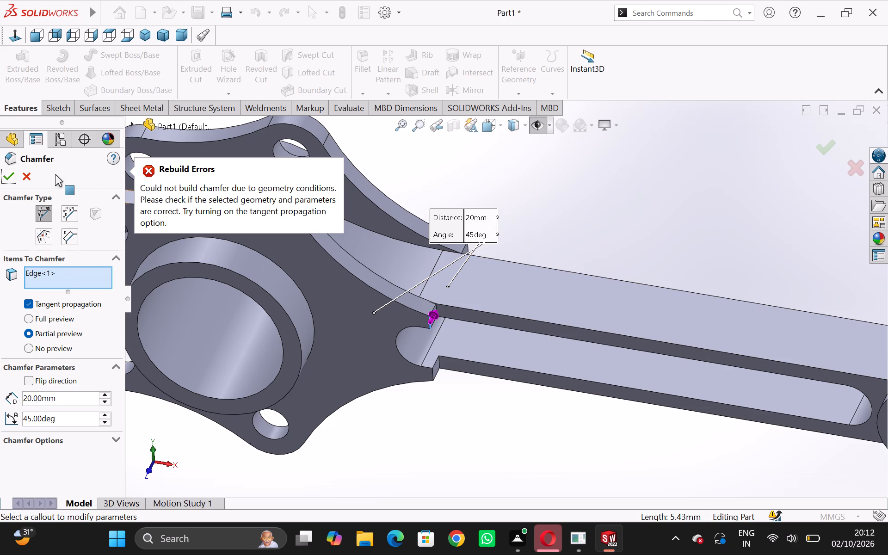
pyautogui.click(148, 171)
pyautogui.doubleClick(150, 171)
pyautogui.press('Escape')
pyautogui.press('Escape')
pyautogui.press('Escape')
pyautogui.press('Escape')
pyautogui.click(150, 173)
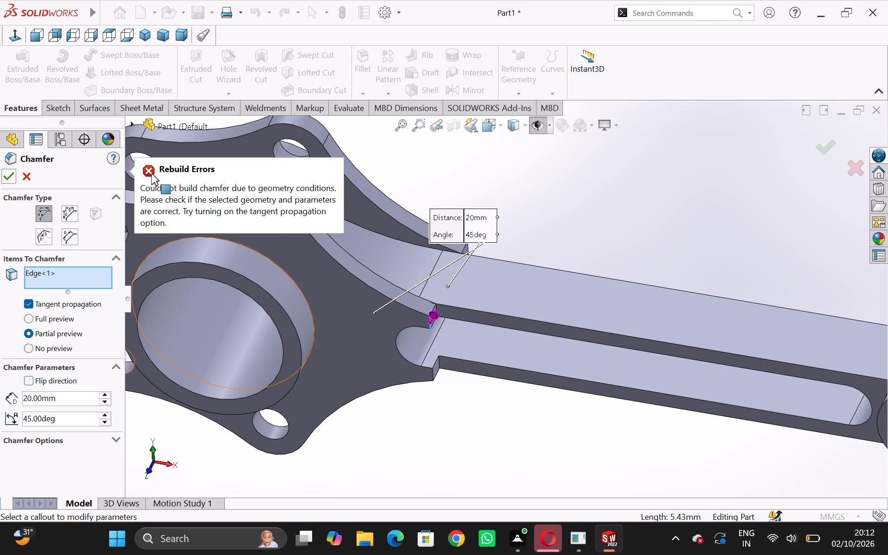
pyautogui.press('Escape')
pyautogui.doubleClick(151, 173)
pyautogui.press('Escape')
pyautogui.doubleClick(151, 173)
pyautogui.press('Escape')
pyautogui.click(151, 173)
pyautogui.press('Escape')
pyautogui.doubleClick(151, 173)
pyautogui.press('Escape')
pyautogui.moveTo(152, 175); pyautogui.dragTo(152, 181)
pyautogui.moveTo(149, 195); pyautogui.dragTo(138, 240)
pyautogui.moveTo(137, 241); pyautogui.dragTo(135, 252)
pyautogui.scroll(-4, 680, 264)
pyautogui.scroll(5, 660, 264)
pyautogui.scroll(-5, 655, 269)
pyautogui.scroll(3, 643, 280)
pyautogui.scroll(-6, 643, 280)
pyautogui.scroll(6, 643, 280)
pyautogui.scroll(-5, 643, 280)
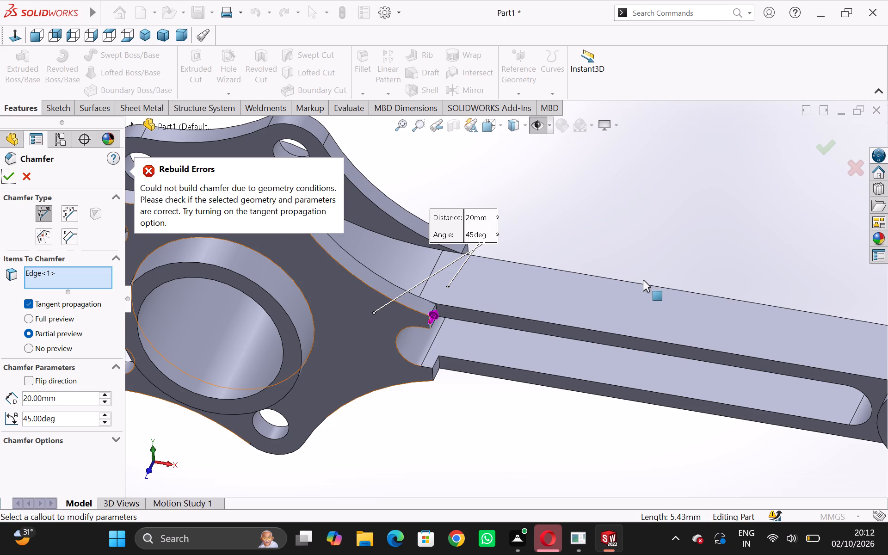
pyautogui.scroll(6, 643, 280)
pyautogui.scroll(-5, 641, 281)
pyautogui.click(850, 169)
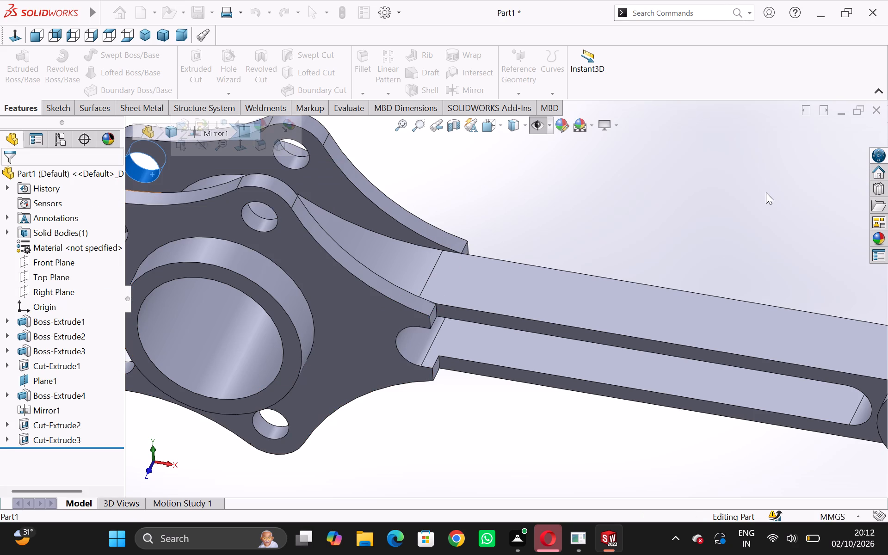
# Try to chamfer both short edges where the front flange plate meets the arm, above and below the slot, 20 mm at 45 degrees.
pyautogui.click(52, 108)
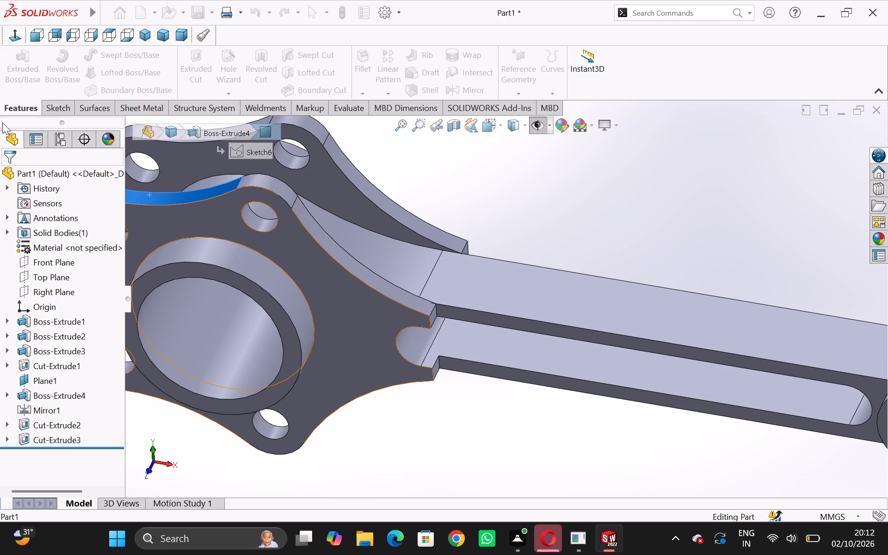
pyautogui.click(59, 105)
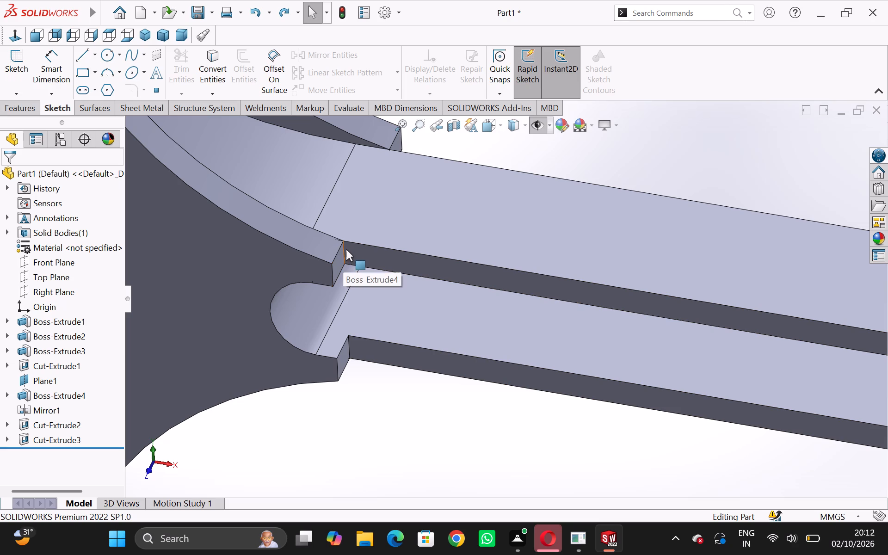
pyautogui.scroll(-5, 344, 249)
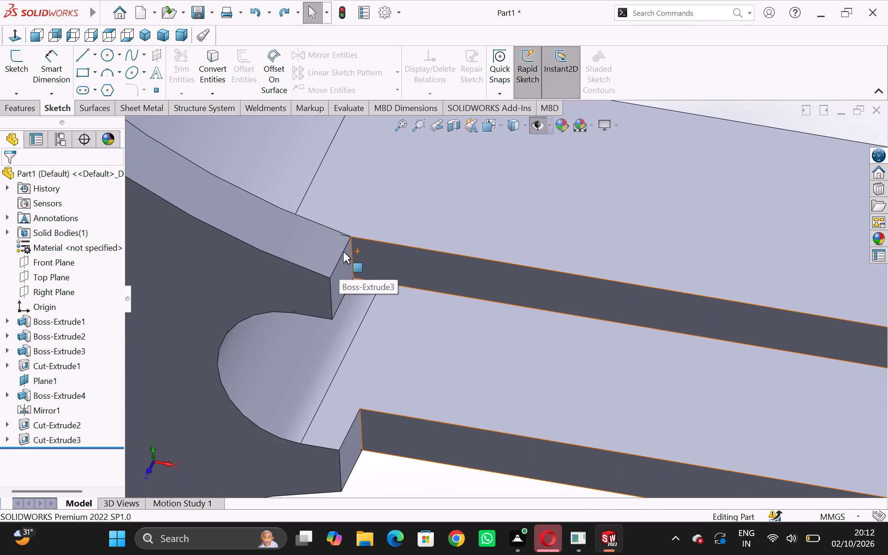
pyautogui.click(351, 247)
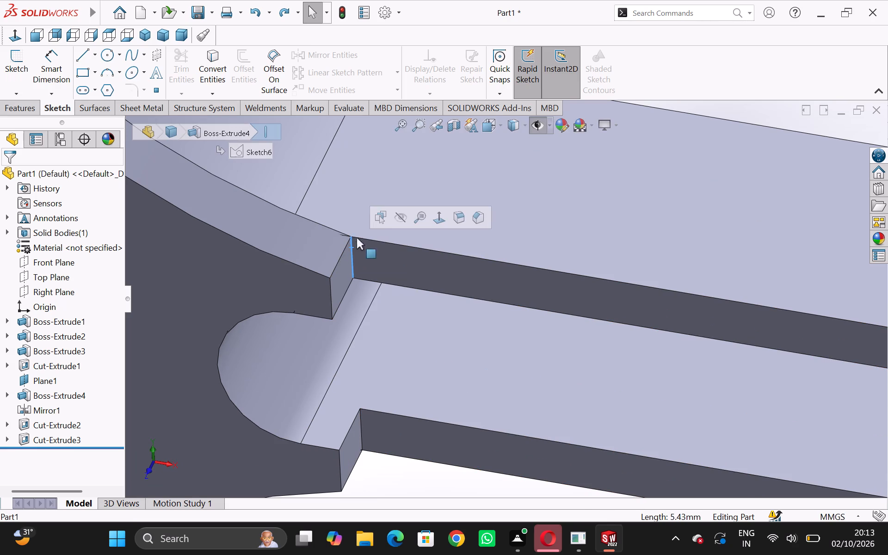
pyautogui.click(480, 216)
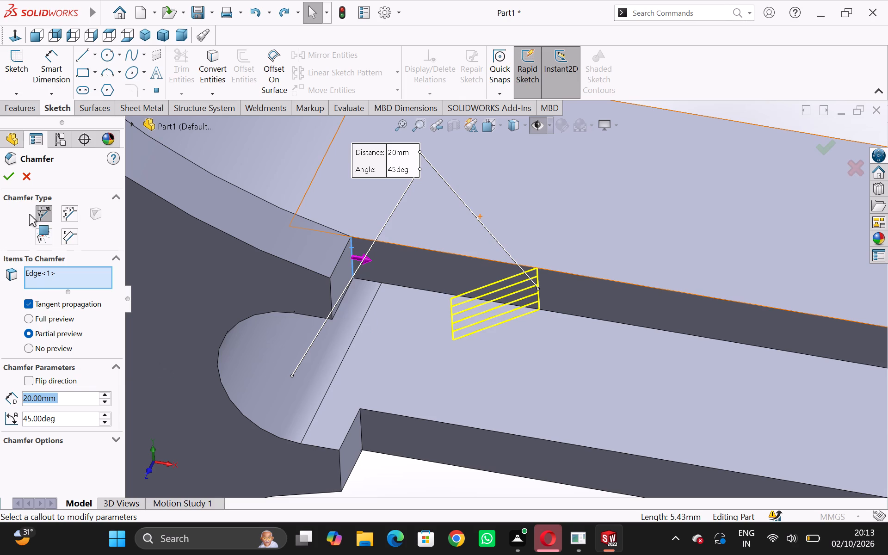
pyautogui.click(360, 422)
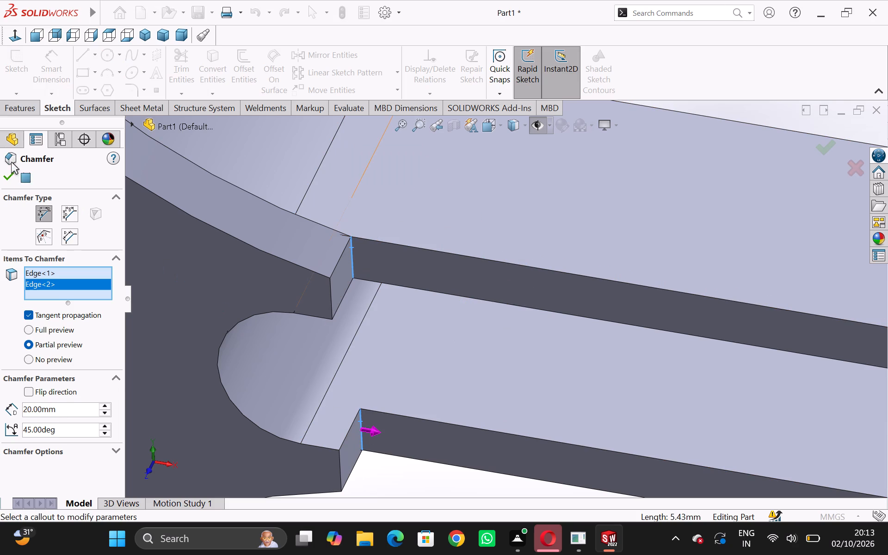
pyautogui.click(6, 178)
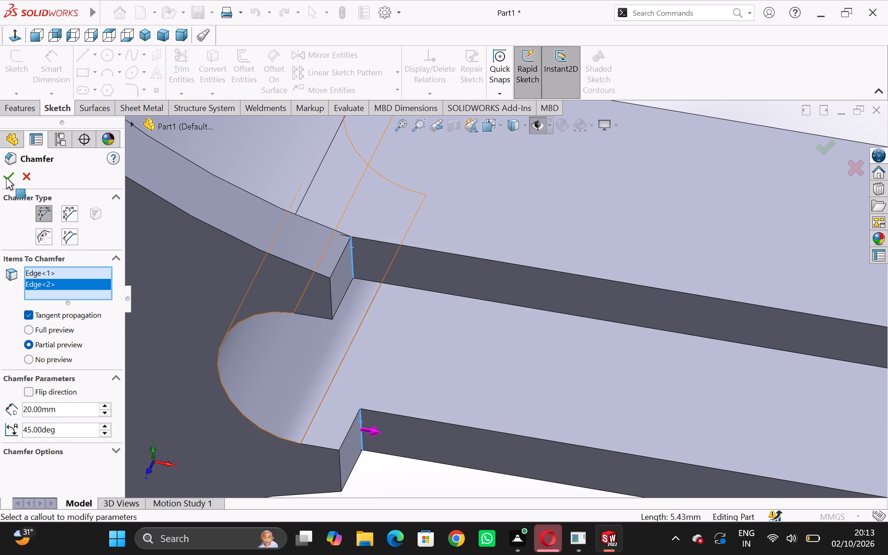
pyautogui.click(8, 173)
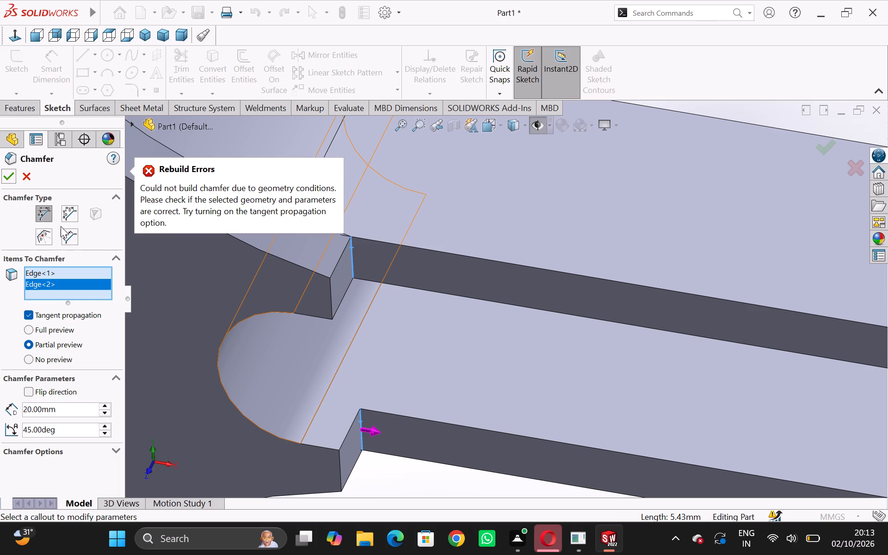
# Remove the lower edge from the chamfer selection and apply the 20 mm, 45-degree chamfer to the upper edge only.
pyautogui.rightClick(51, 284)
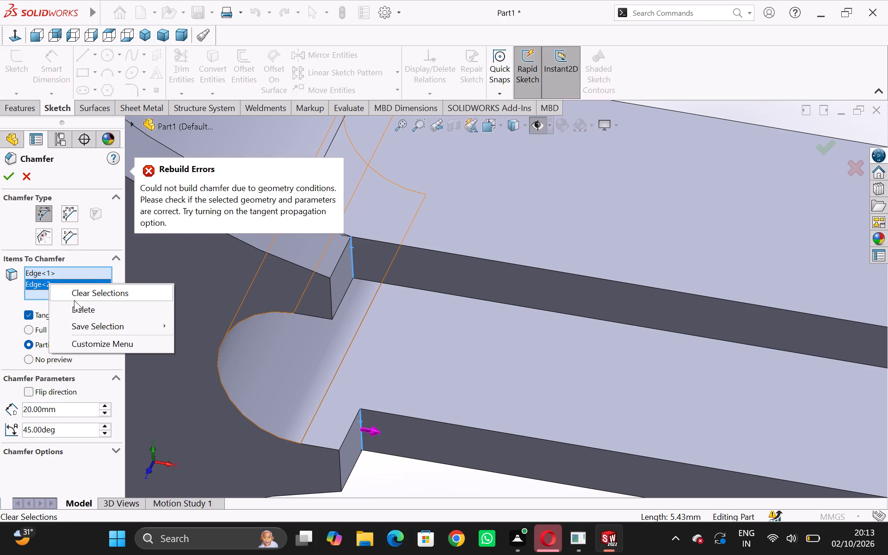
pyautogui.click(79, 308)
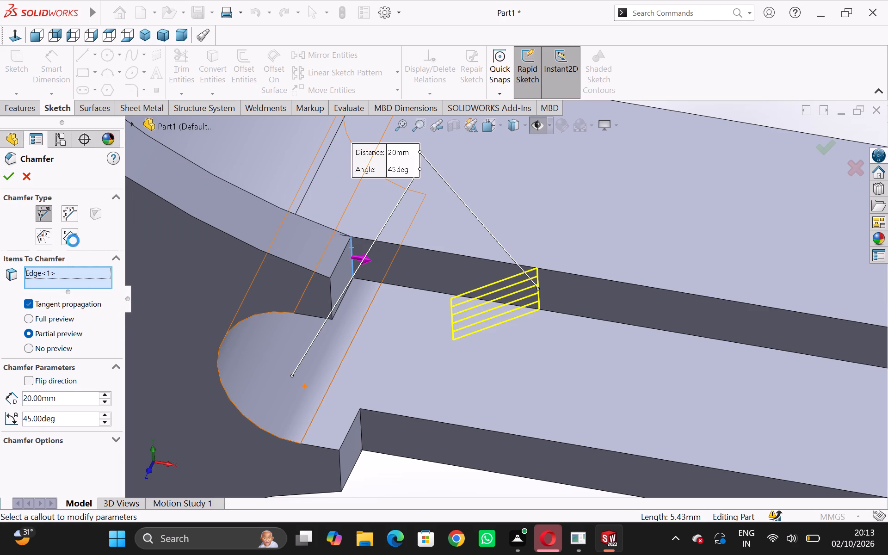
pyautogui.click(13, 179)
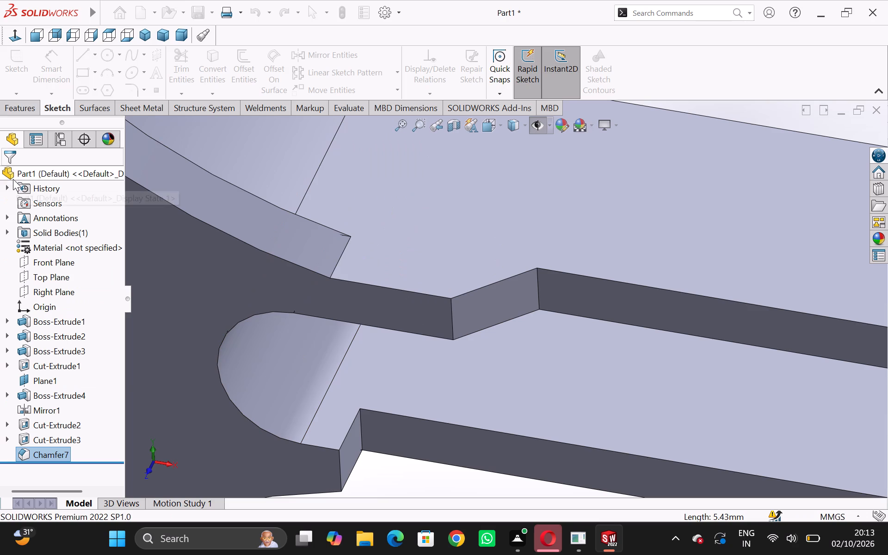
# Reopen the chamfer on the upper edge where the flange plate meets the arm, and set it to 30 mm at 17 degrees.
pyautogui.scroll(-4, 513, 346)
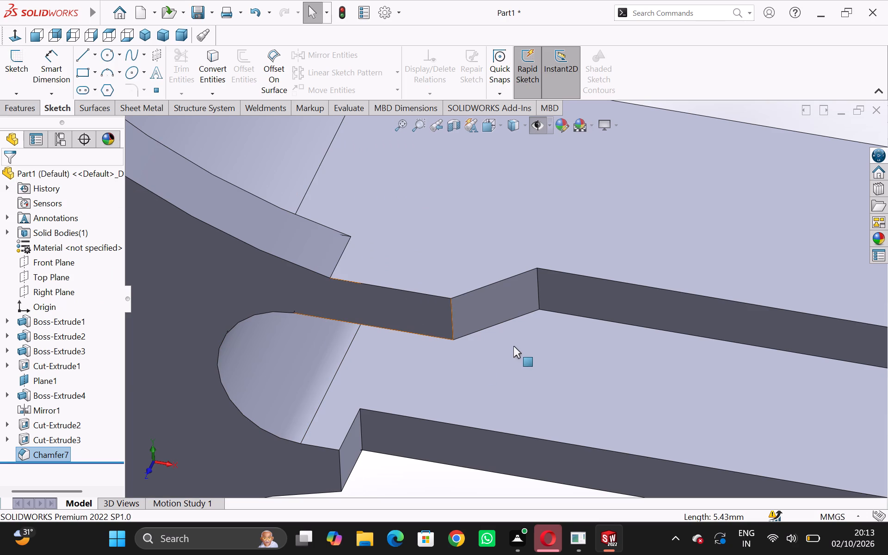
pyautogui.scroll(5, 513, 346)
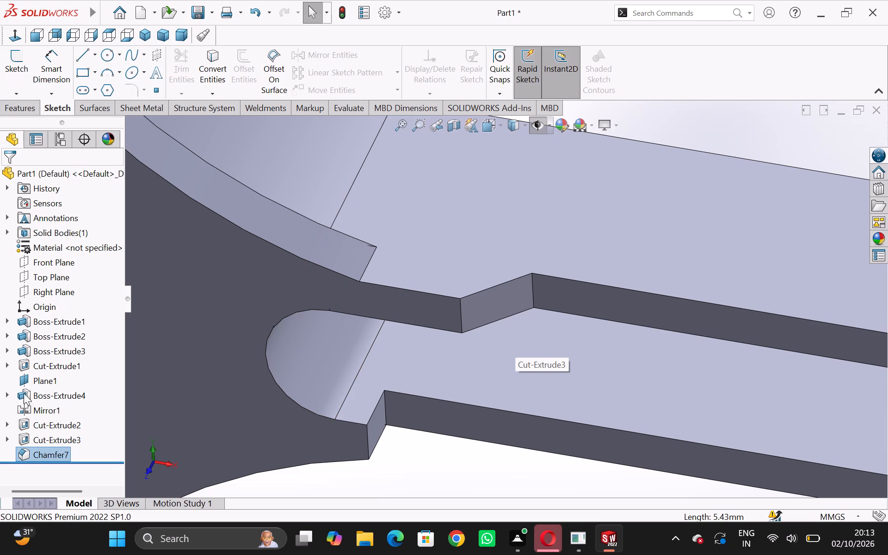
pyautogui.rightClick(37, 458)
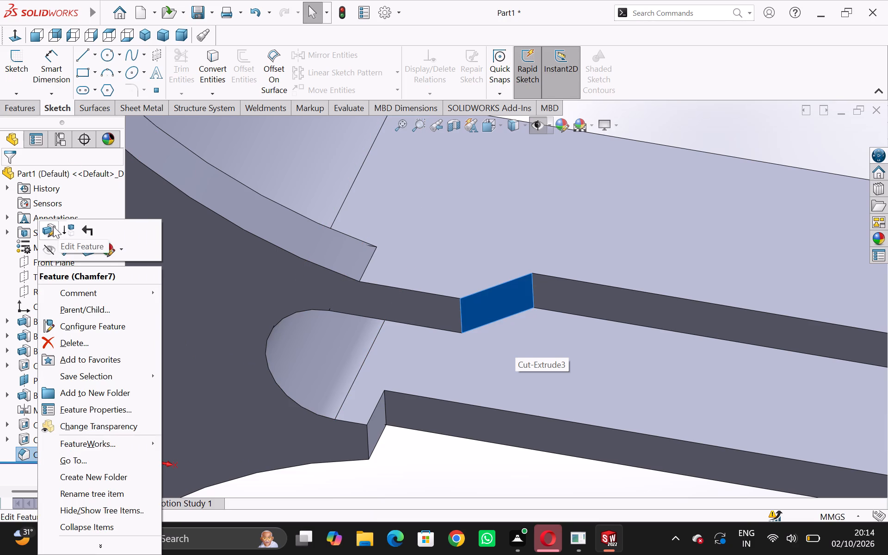
pyautogui.click(53, 226)
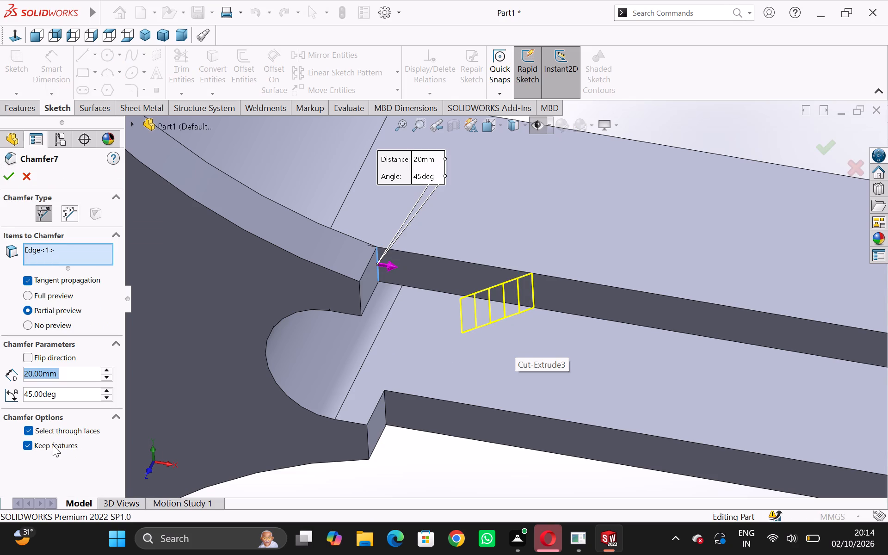
pyautogui.click(107, 395)
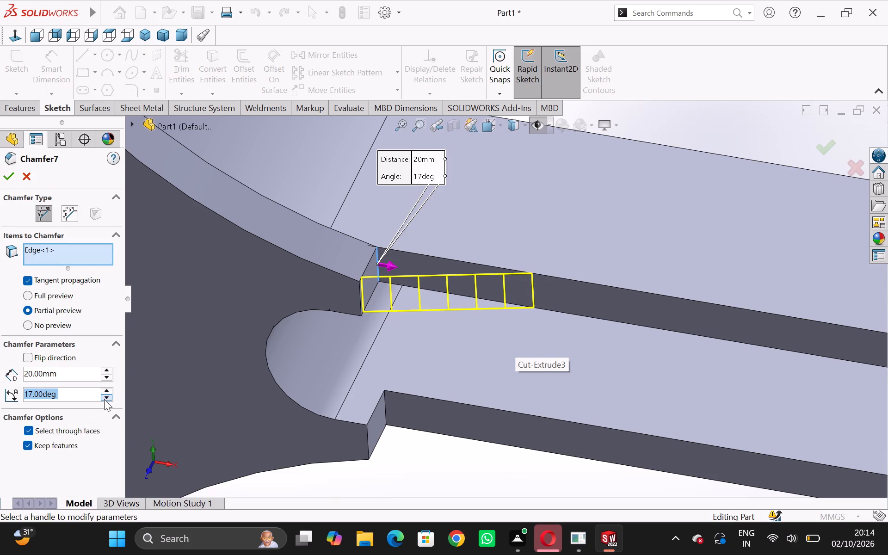
pyautogui.moveTo(80, 373); pyautogui.dragTo(9, 373)
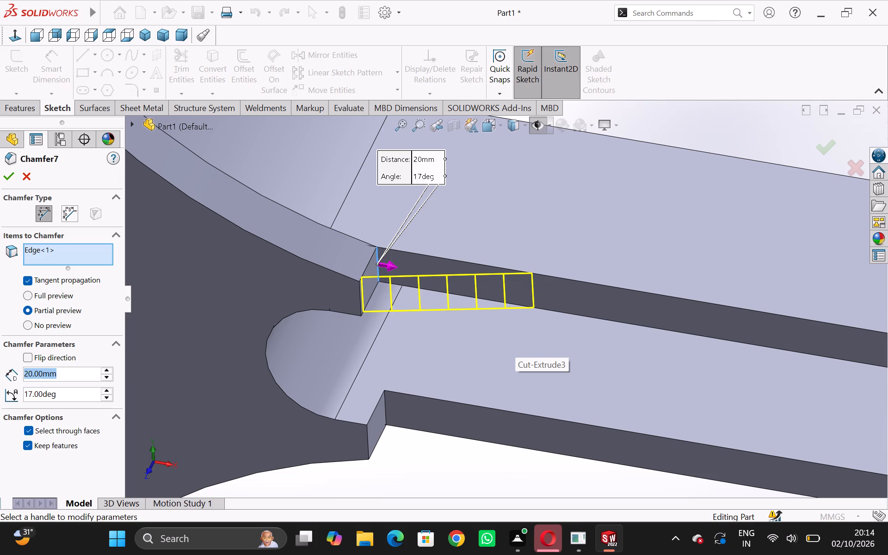
pyautogui.moveTo(9, 373); pyautogui.dragTo(0, 376)
pyautogui.write('30')
pyautogui.press('Return')
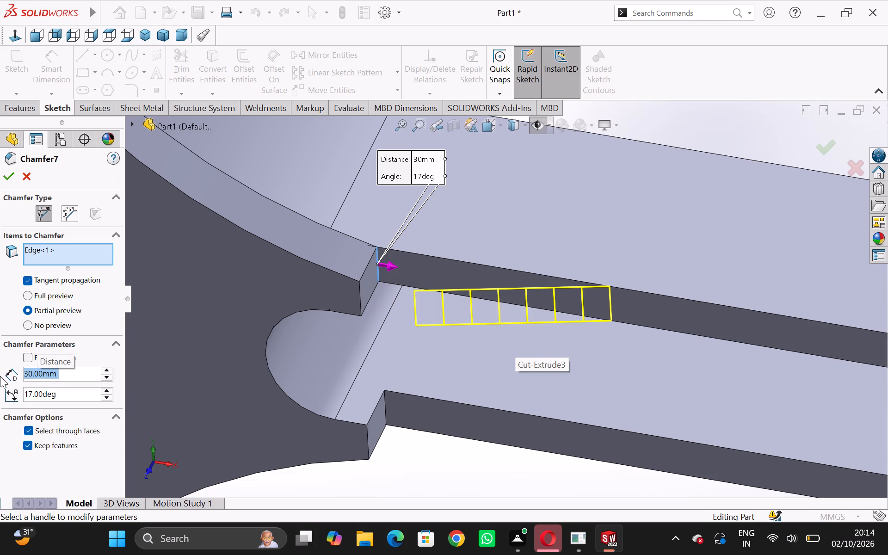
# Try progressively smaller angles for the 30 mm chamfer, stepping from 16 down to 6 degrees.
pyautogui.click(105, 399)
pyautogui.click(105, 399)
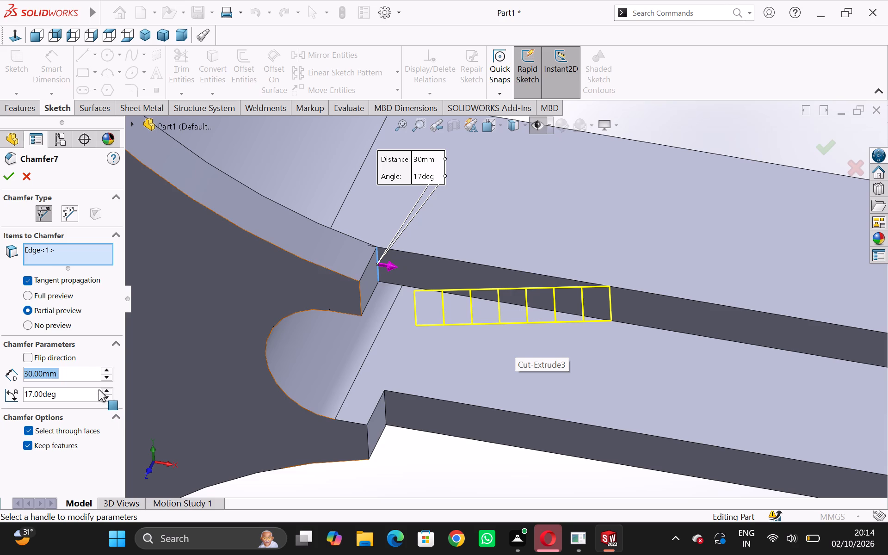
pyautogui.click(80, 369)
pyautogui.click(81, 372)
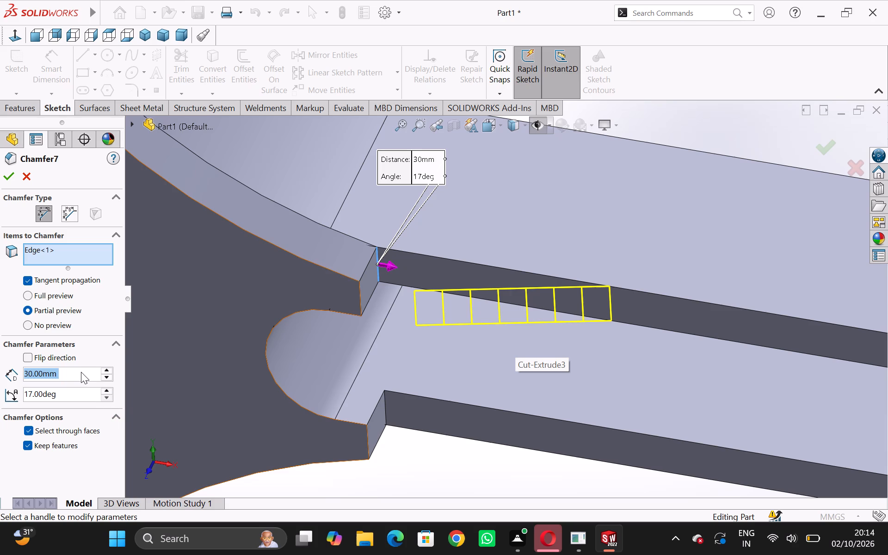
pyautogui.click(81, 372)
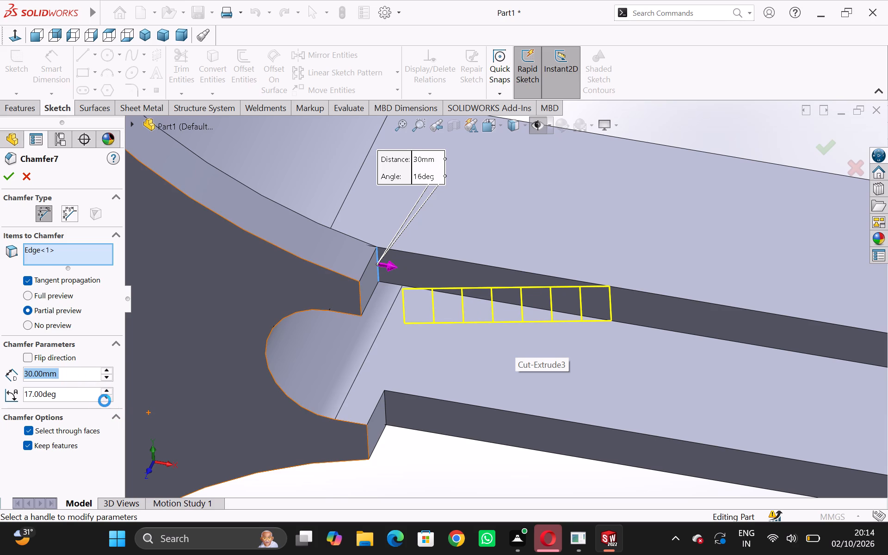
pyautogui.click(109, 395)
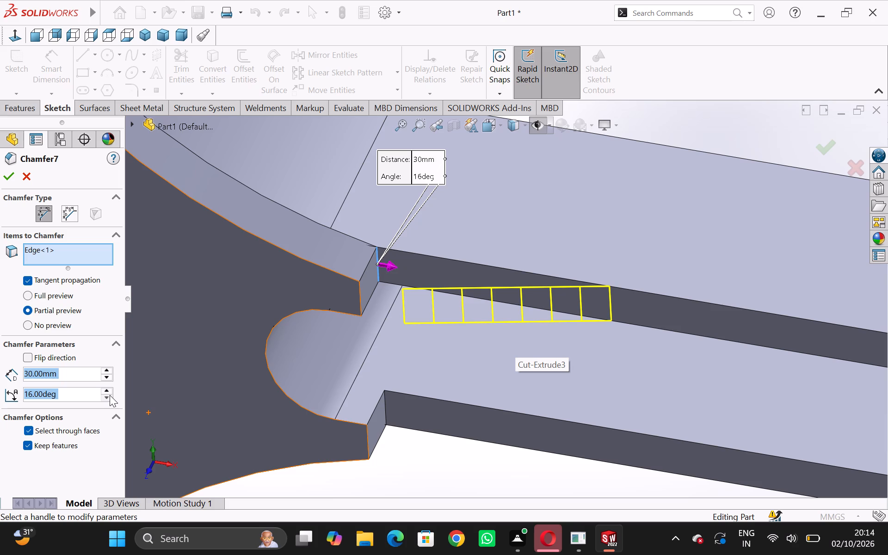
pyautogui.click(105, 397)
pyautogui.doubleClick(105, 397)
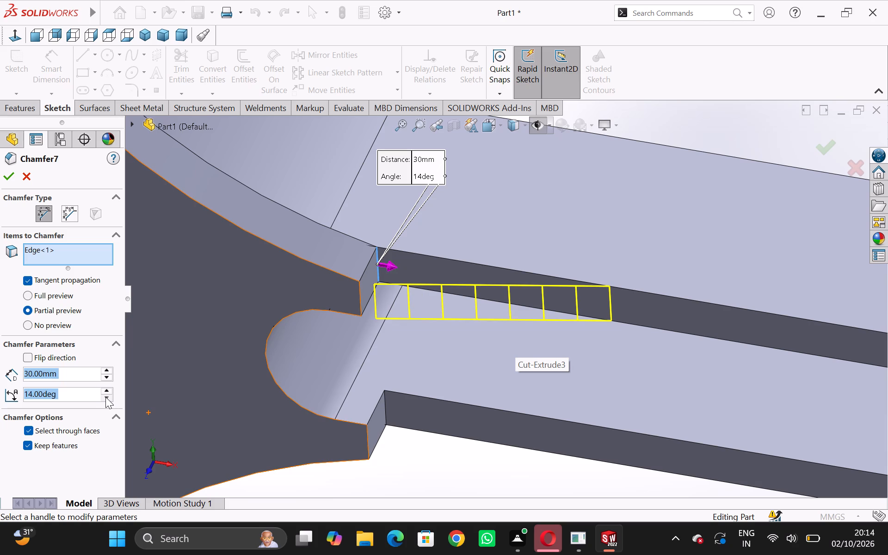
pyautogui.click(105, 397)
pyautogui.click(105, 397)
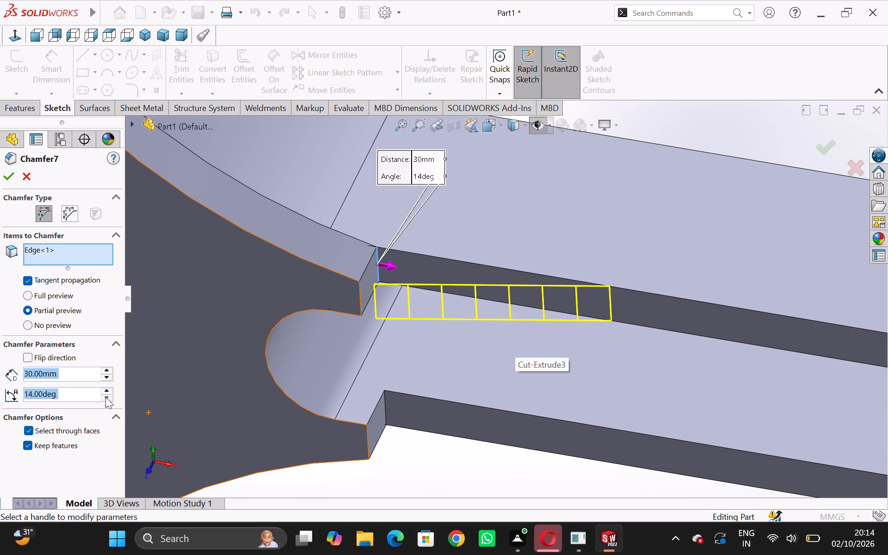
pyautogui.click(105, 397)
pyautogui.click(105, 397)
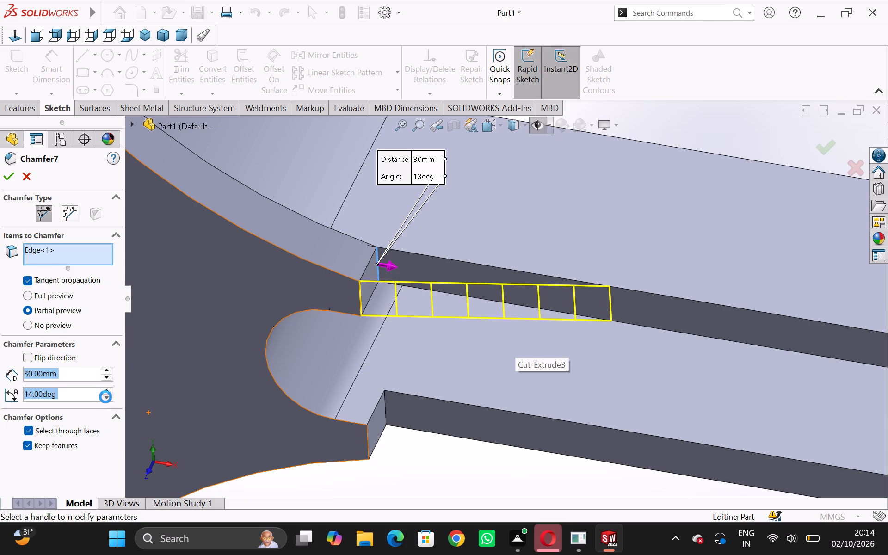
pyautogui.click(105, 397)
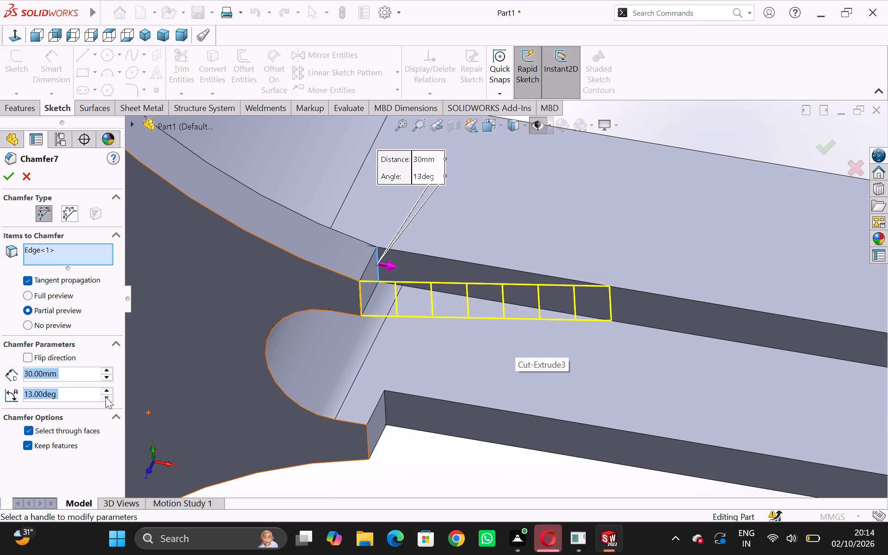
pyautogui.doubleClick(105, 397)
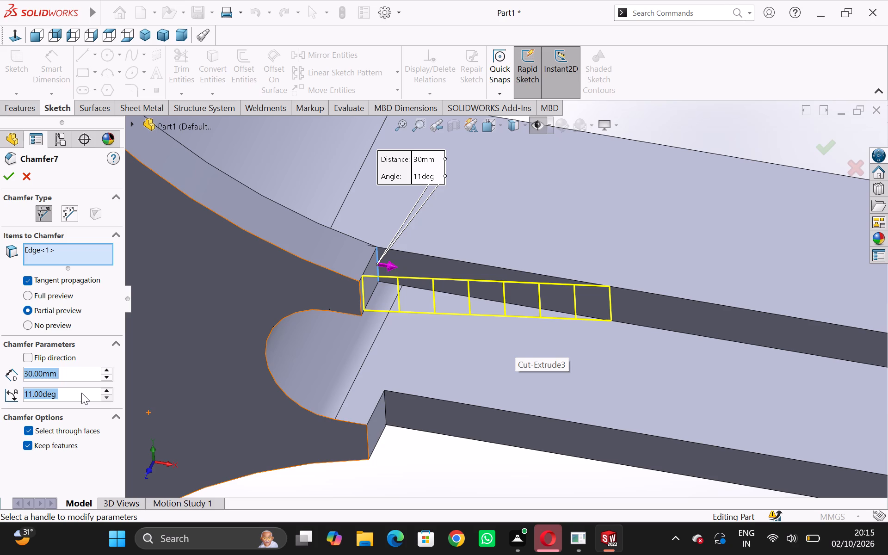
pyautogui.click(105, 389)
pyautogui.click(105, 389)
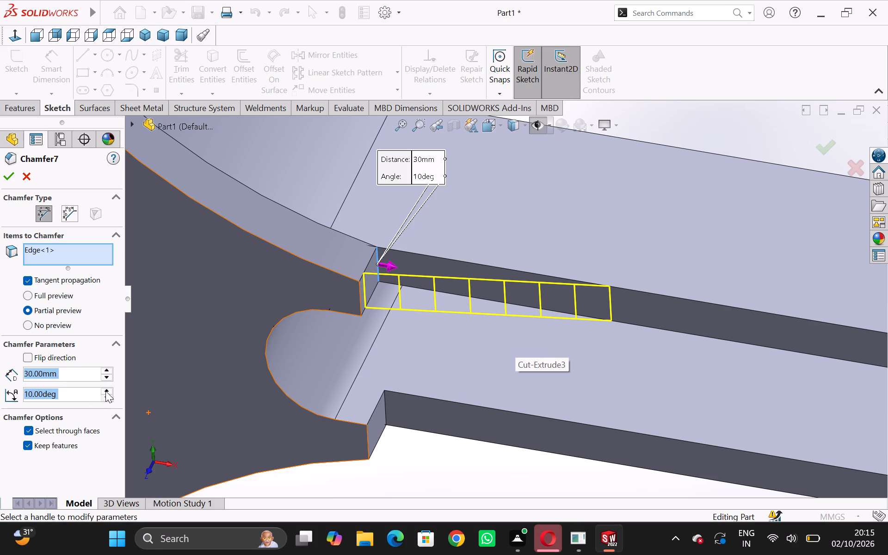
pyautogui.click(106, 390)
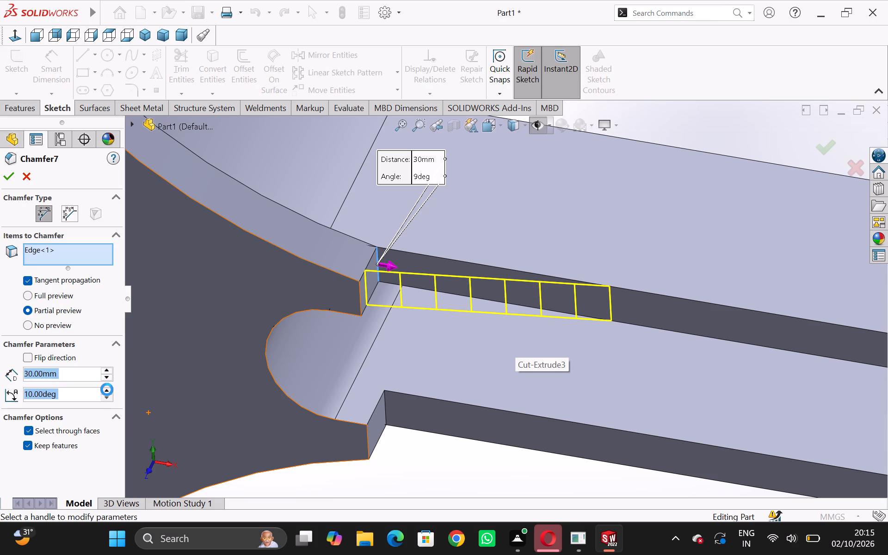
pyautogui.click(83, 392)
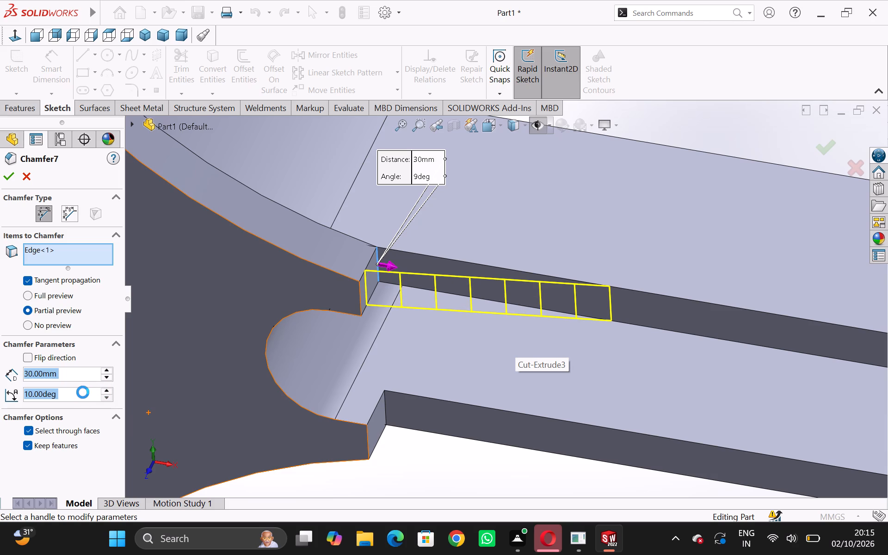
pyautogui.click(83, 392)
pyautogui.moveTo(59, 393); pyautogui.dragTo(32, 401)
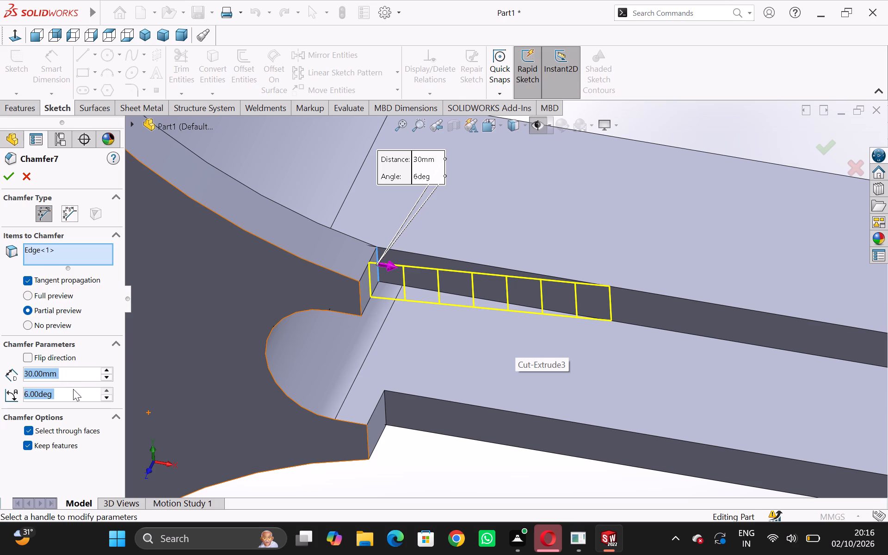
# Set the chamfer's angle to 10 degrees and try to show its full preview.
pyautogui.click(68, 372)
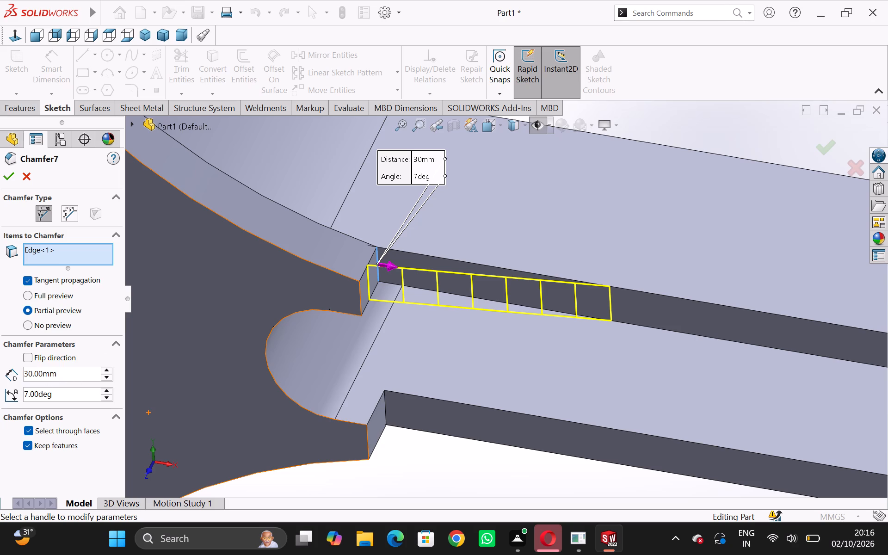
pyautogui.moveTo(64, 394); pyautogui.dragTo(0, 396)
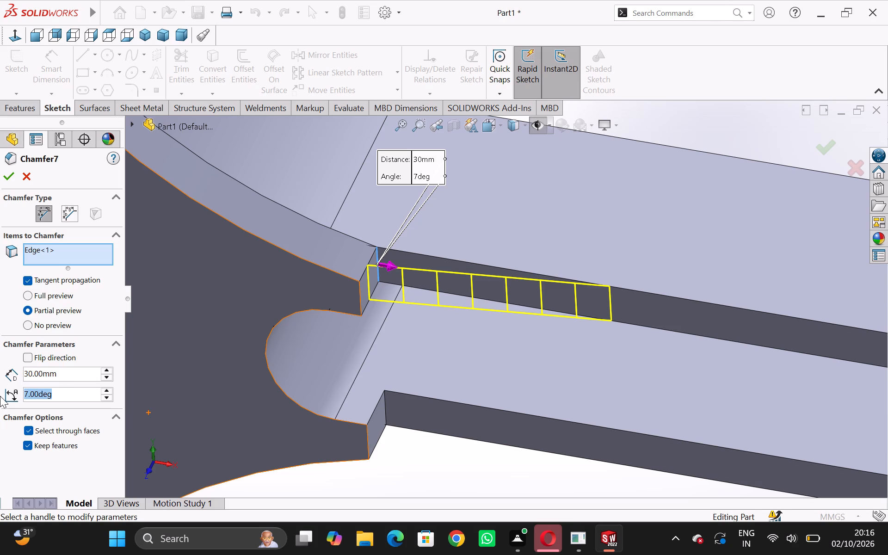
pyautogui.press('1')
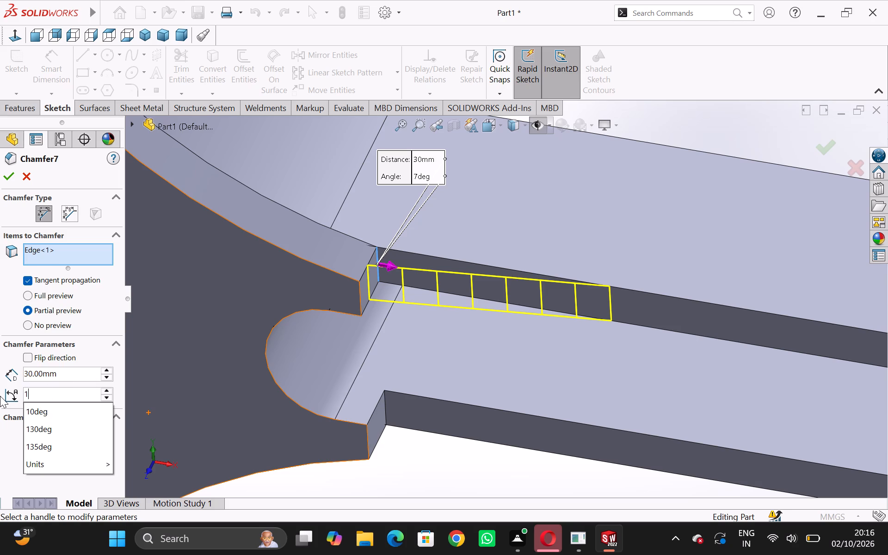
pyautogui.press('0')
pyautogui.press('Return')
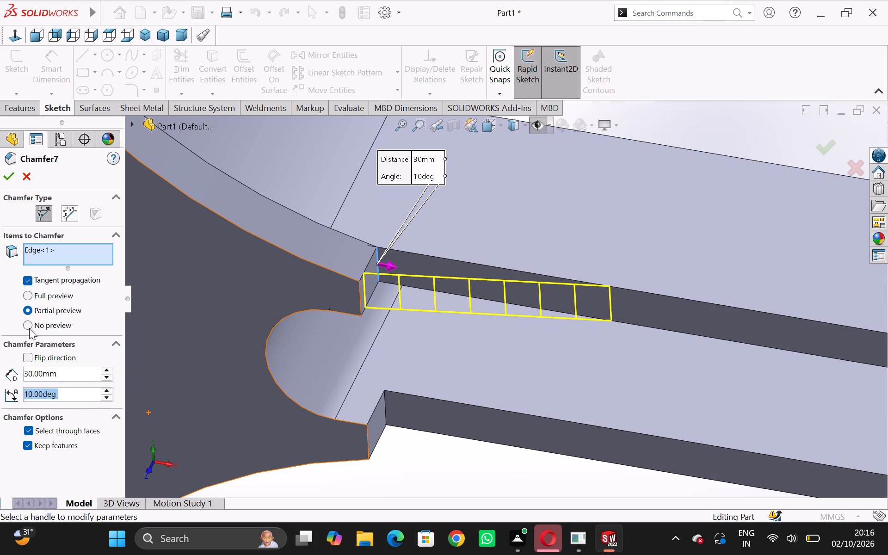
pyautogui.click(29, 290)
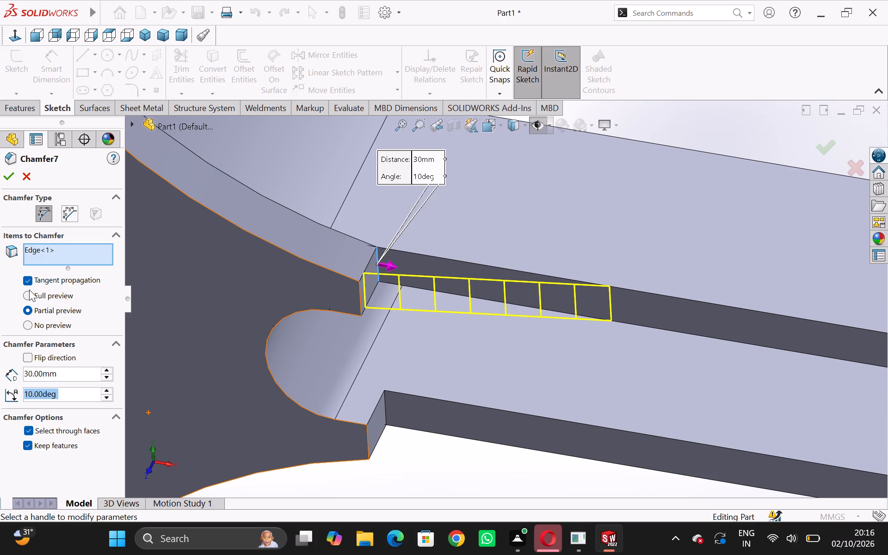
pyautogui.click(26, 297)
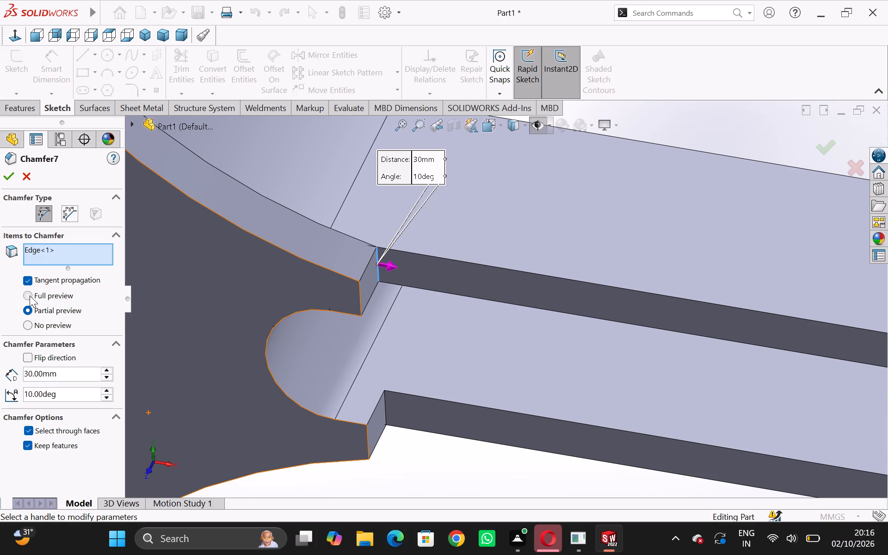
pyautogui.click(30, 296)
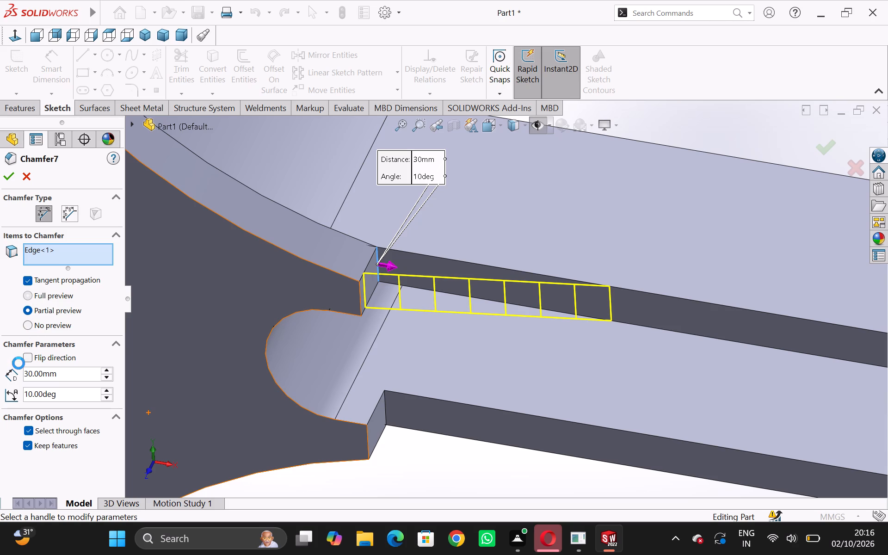
# Set the chamfer's angle to 13 degrees and apply the edited 30 mm chamfer to the upper edge.
pyautogui.click(103, 389)
pyautogui.click(105, 391)
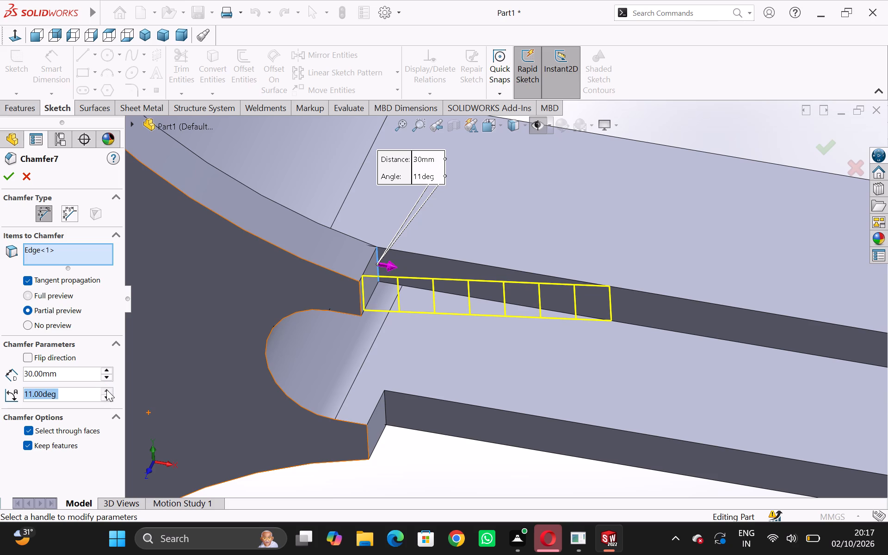
pyautogui.click(106, 389)
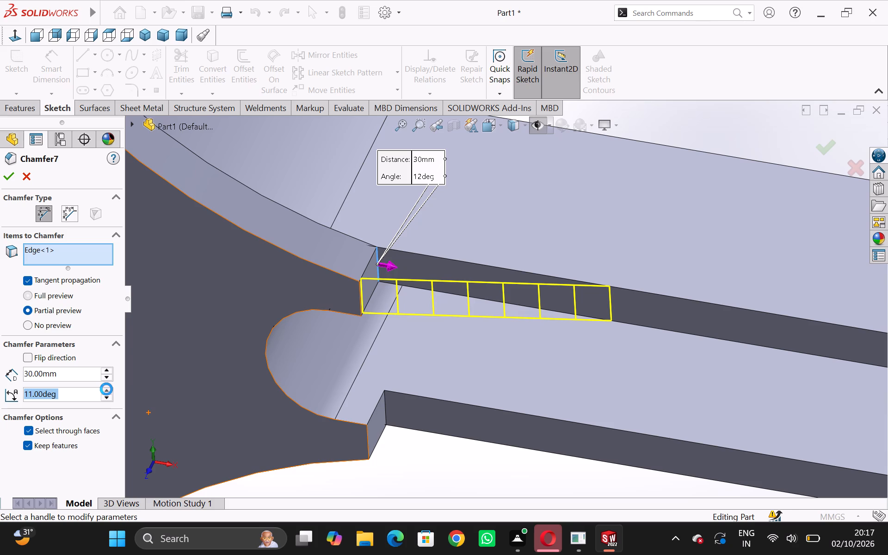
pyautogui.click(106, 389)
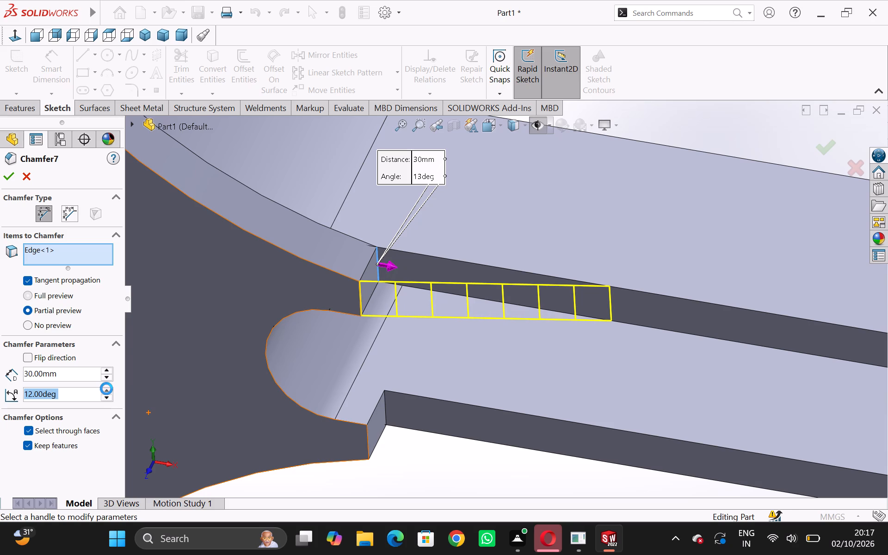
pyautogui.click(10, 177)
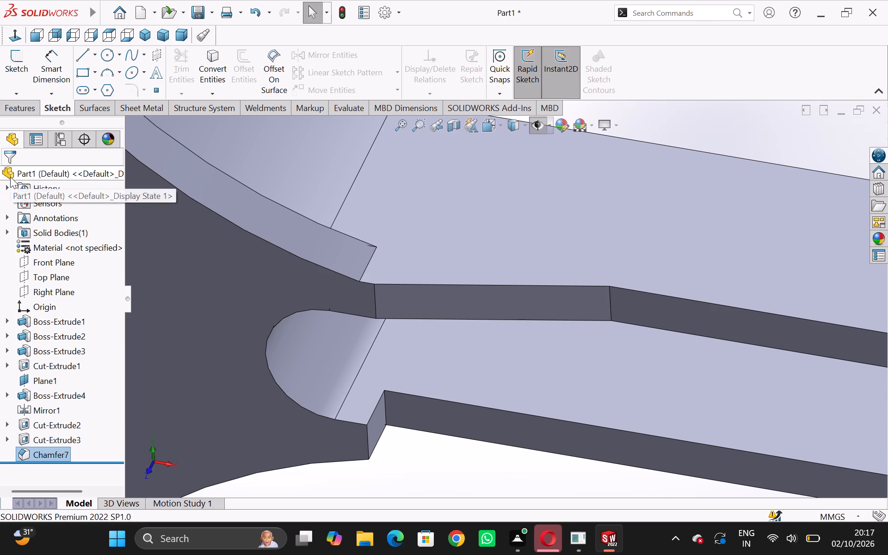
pyautogui.scroll(-2, 492, 291)
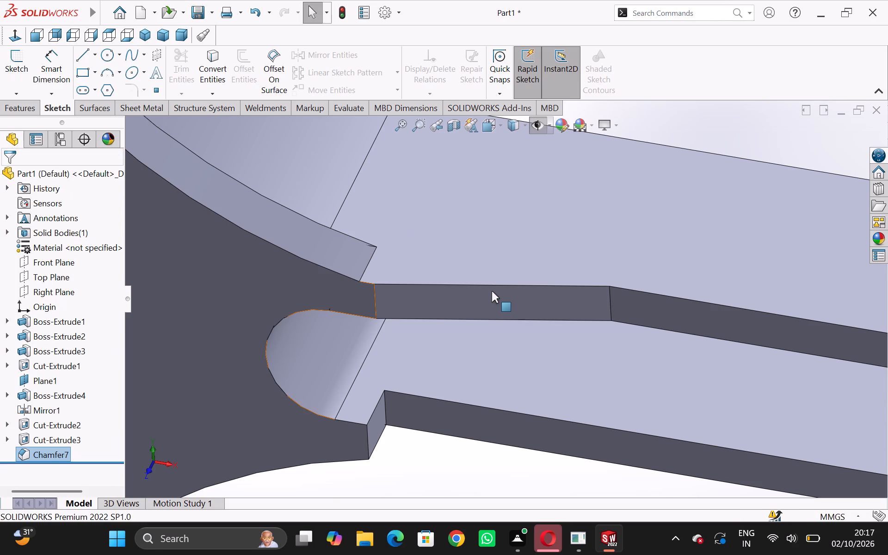
pyautogui.scroll(2, 492, 291)
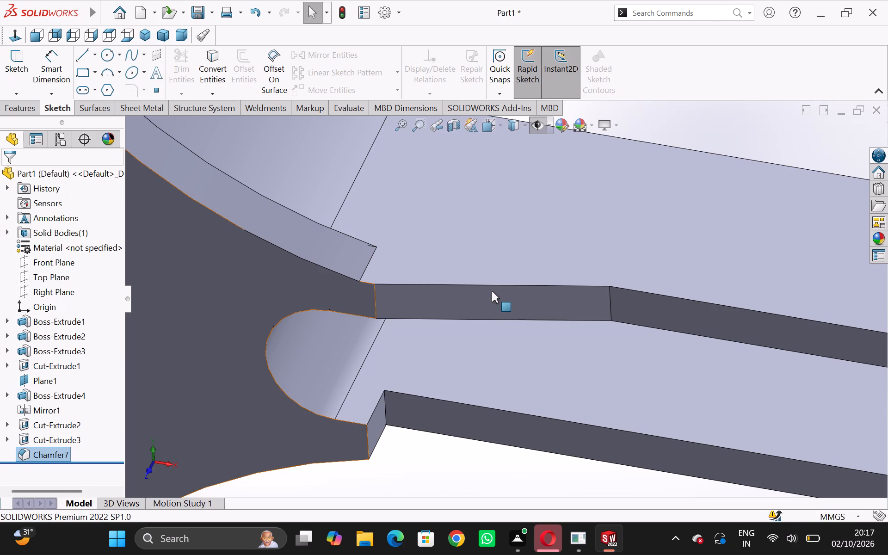
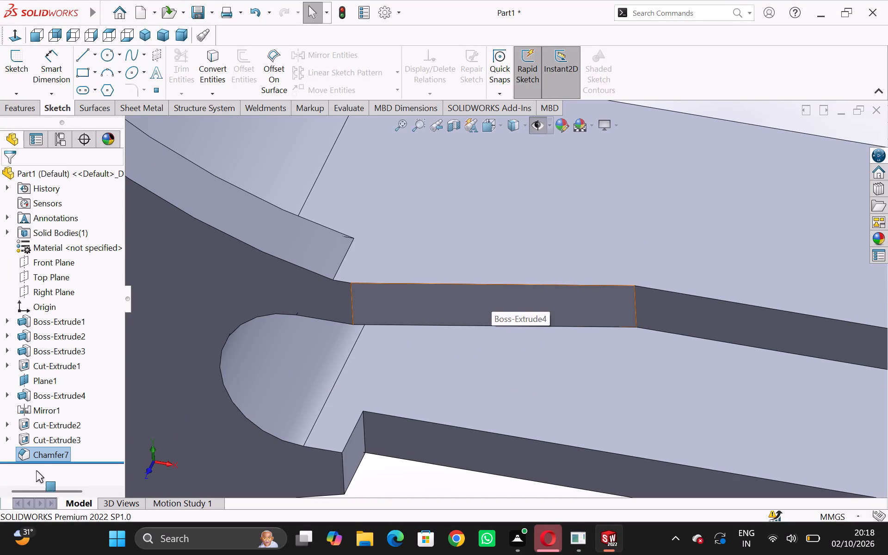
# Reopen the chamfer on the upper edge where the flange plate meets the arm and set its angle to 13 degrees.
pyautogui.rightClick(38, 456)
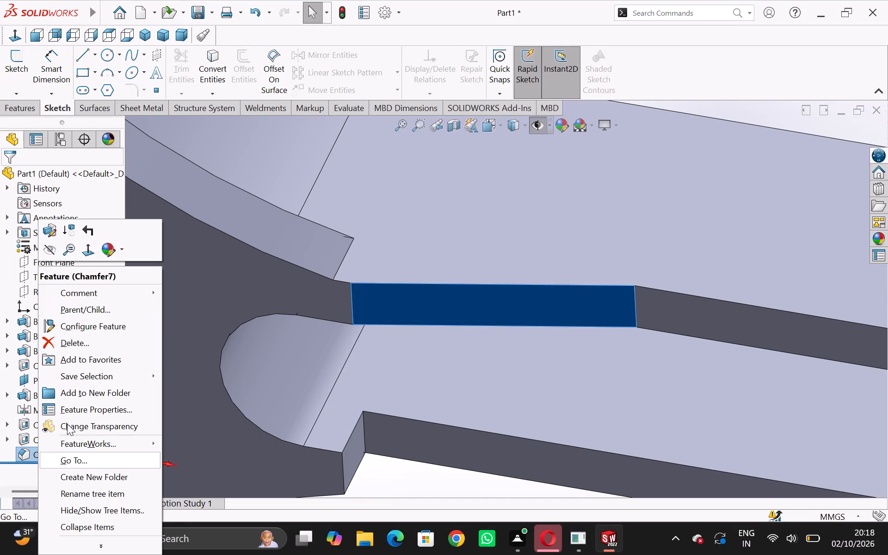
pyautogui.click(44, 228)
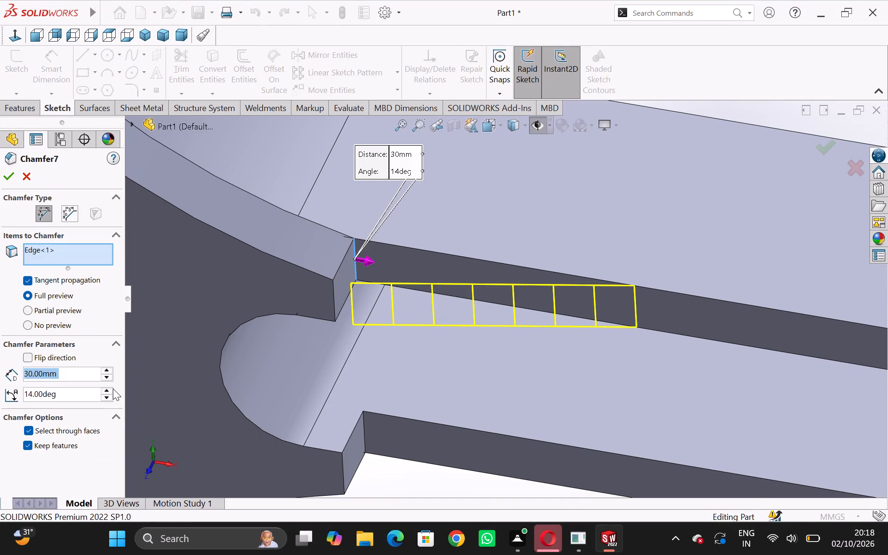
pyautogui.click(108, 398)
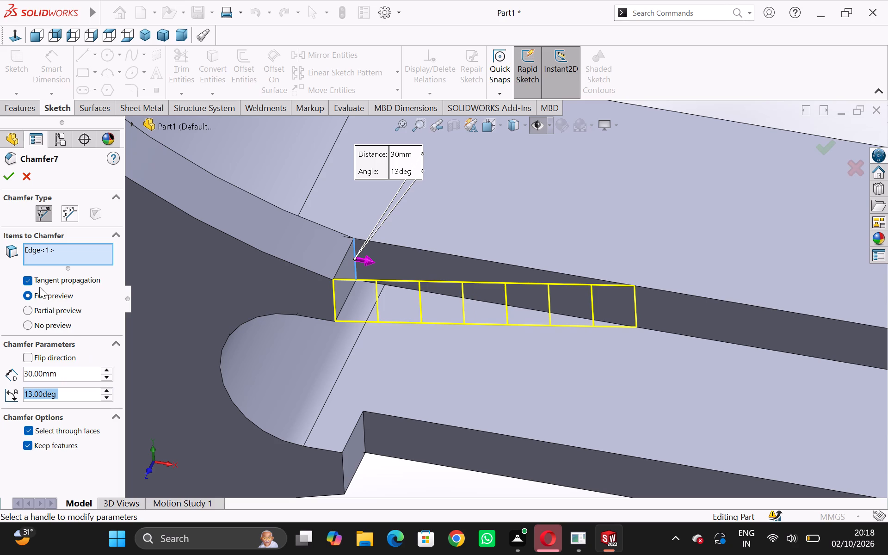
pyautogui.click(9, 177)
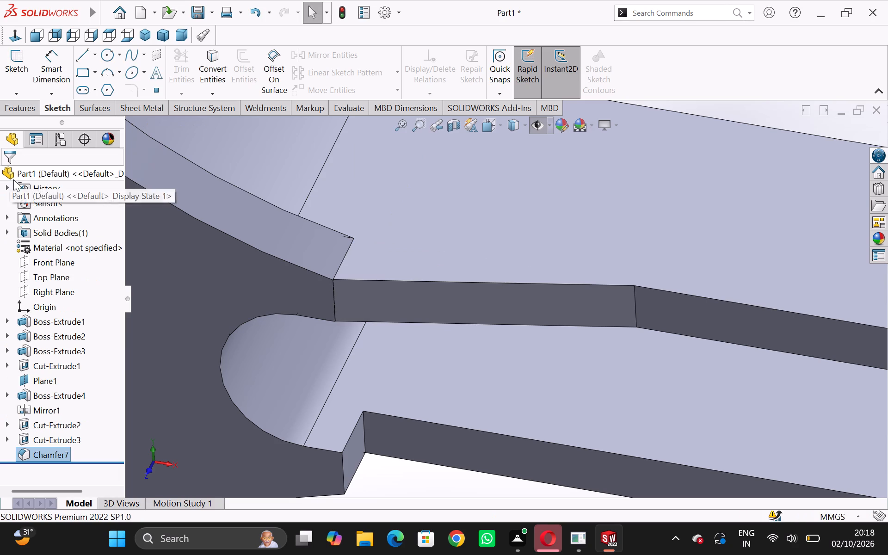
# Start a chamfer on the lower edge where the flange plate meets the arm, with distance 30 mm and angle 13 degrees.
pyautogui.scroll(-1, 431, 407)
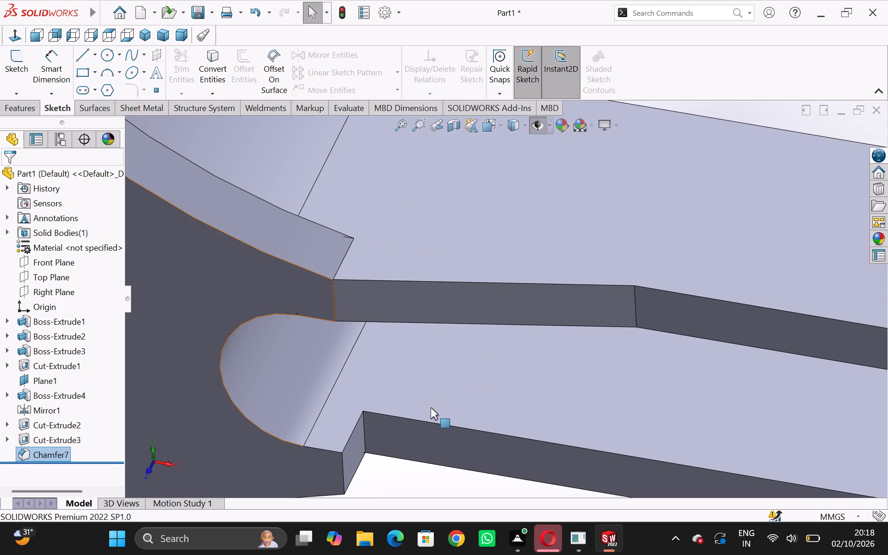
pyautogui.scroll(-1, 431, 407)
pyautogui.scroll(6, 431, 407)
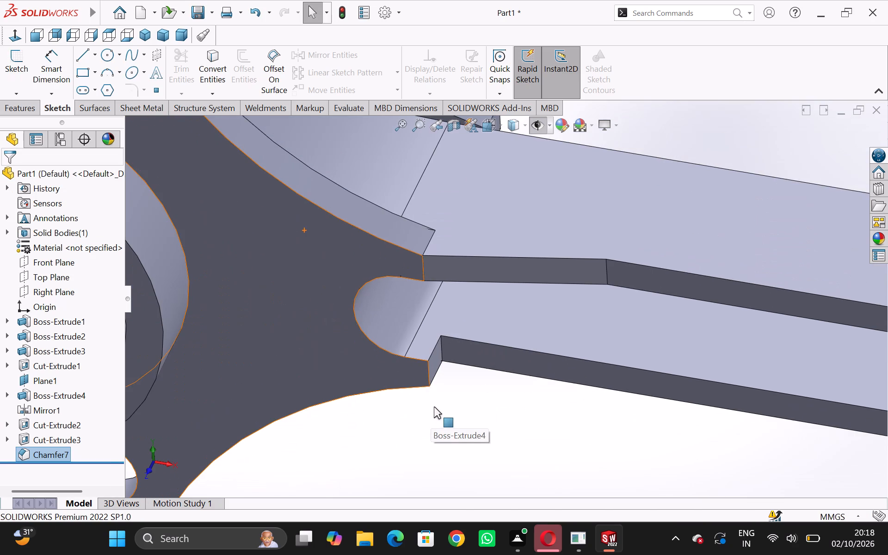
pyautogui.click(443, 349)
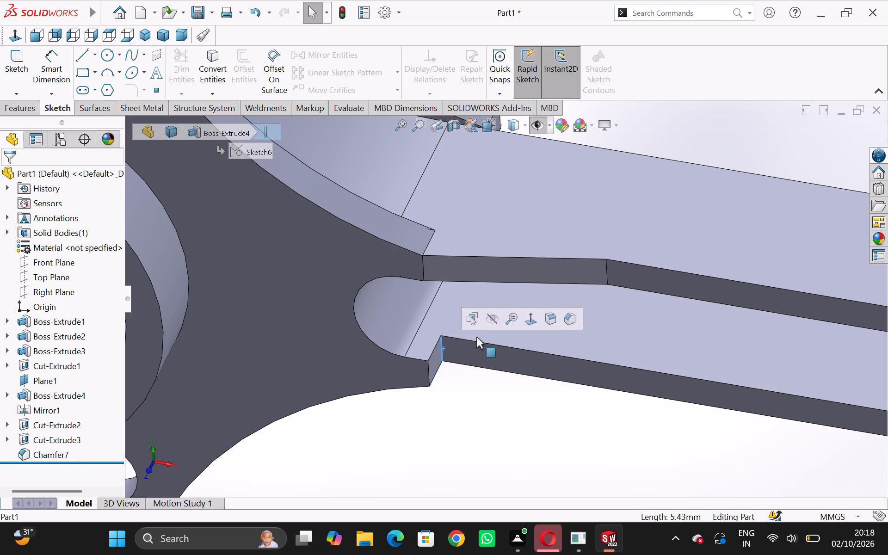
pyautogui.click(565, 319)
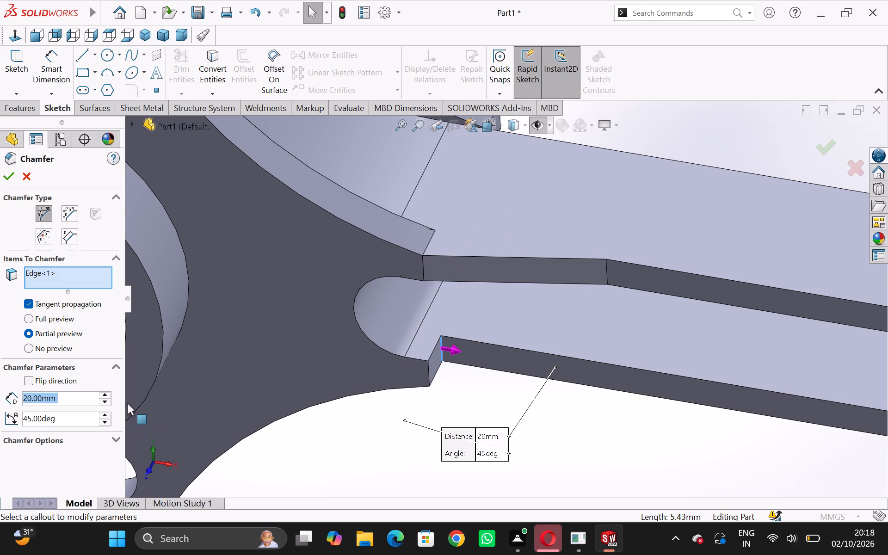
pyautogui.click(66, 392)
pyautogui.moveTo(62, 396); pyautogui.dragTo(12, 396)
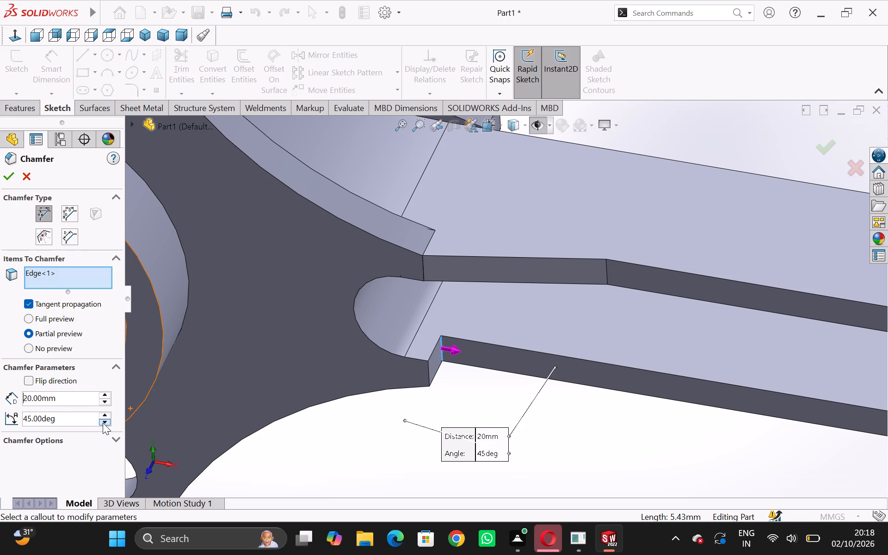
pyautogui.moveTo(66, 388); pyautogui.dragTo(0, 396)
pyautogui.moveTo(58, 401); pyautogui.dragTo(0, 402)
pyautogui.write('30')
pyautogui.press('Return')
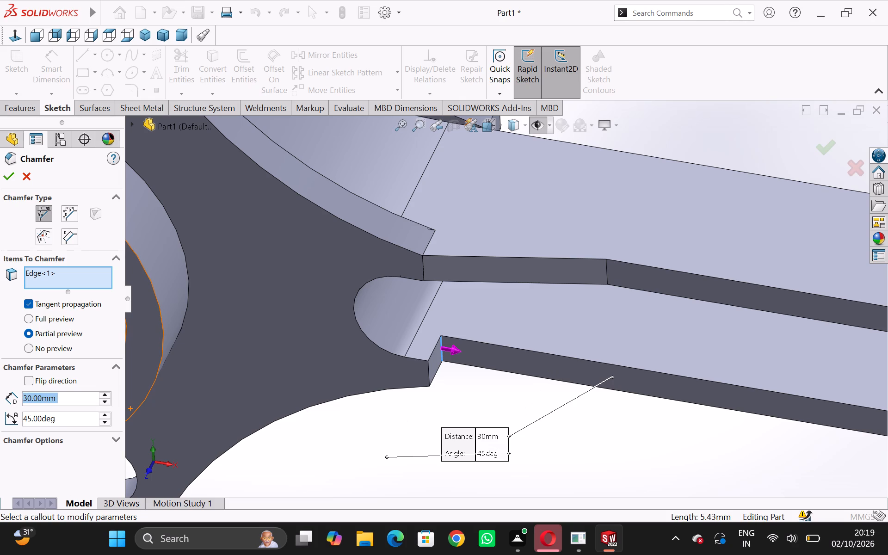
pyautogui.moveTo(66, 421); pyautogui.dragTo(3, 437)
pyautogui.moveTo(61, 420); pyautogui.dragTo(40, 419)
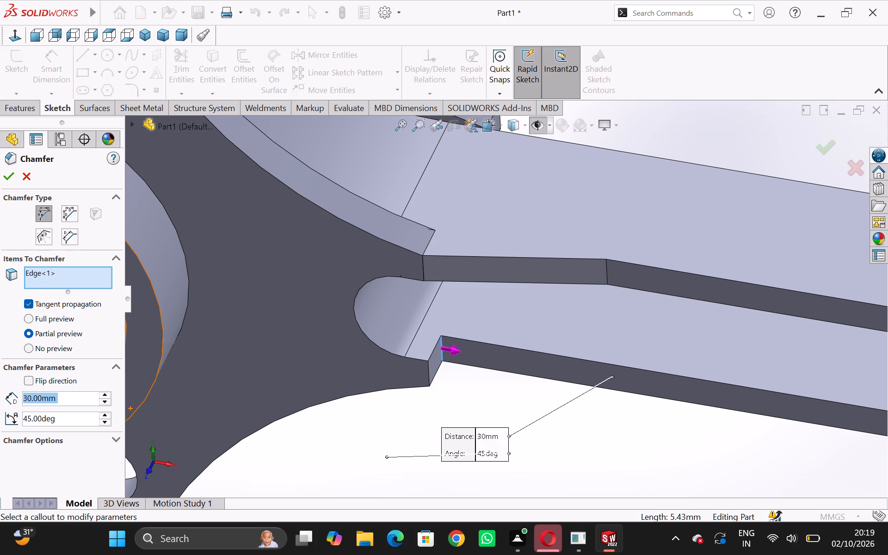
pyautogui.moveTo(40, 419); pyautogui.dragTo(6, 421)
pyautogui.press('1')
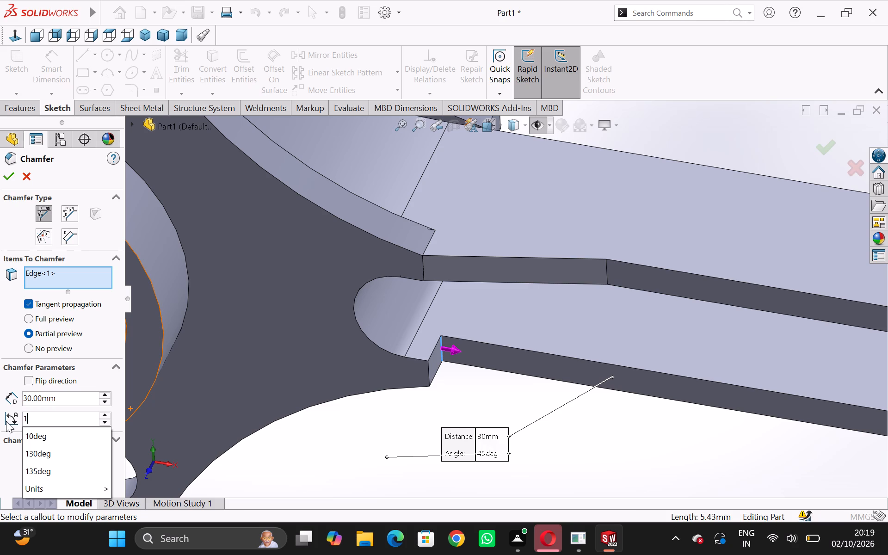
pyautogui.press('3')
pyautogui.press('Return')
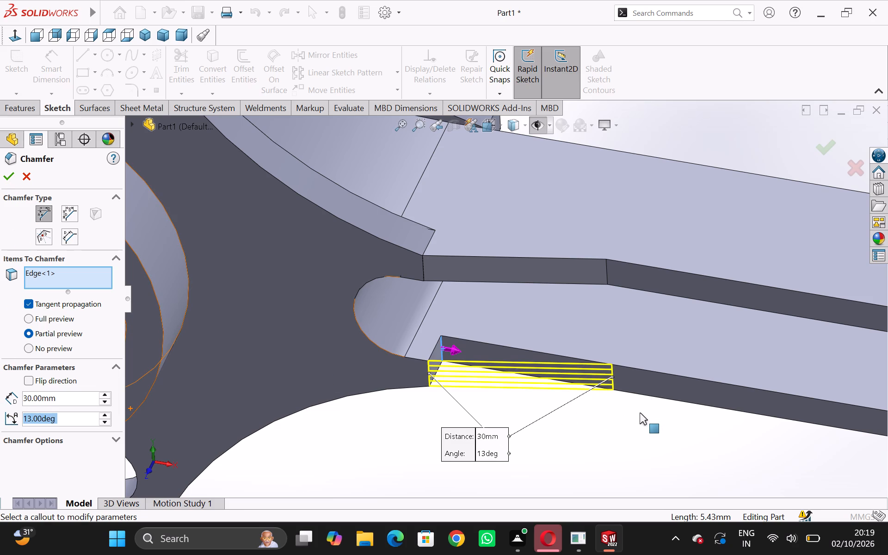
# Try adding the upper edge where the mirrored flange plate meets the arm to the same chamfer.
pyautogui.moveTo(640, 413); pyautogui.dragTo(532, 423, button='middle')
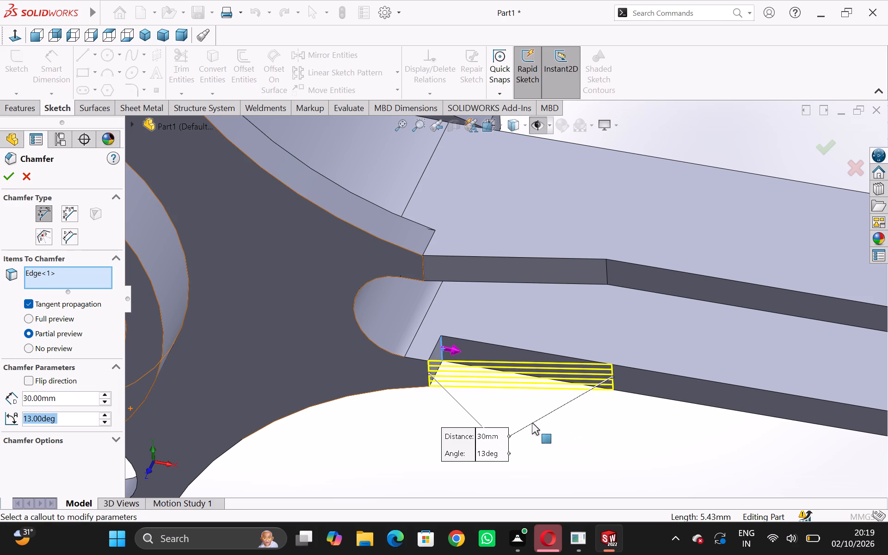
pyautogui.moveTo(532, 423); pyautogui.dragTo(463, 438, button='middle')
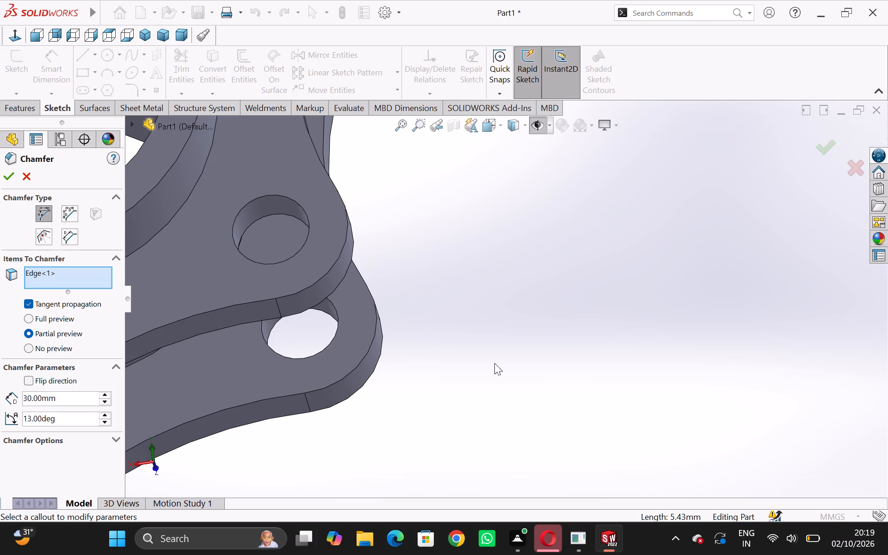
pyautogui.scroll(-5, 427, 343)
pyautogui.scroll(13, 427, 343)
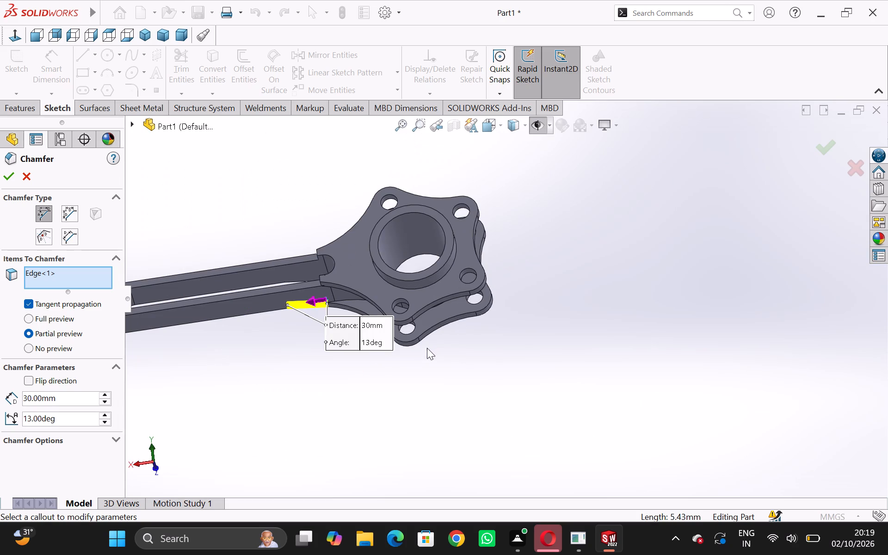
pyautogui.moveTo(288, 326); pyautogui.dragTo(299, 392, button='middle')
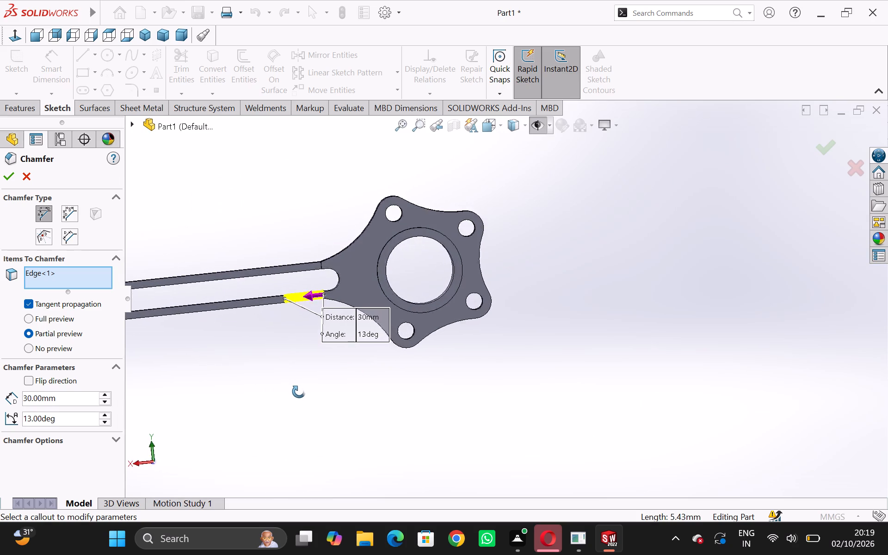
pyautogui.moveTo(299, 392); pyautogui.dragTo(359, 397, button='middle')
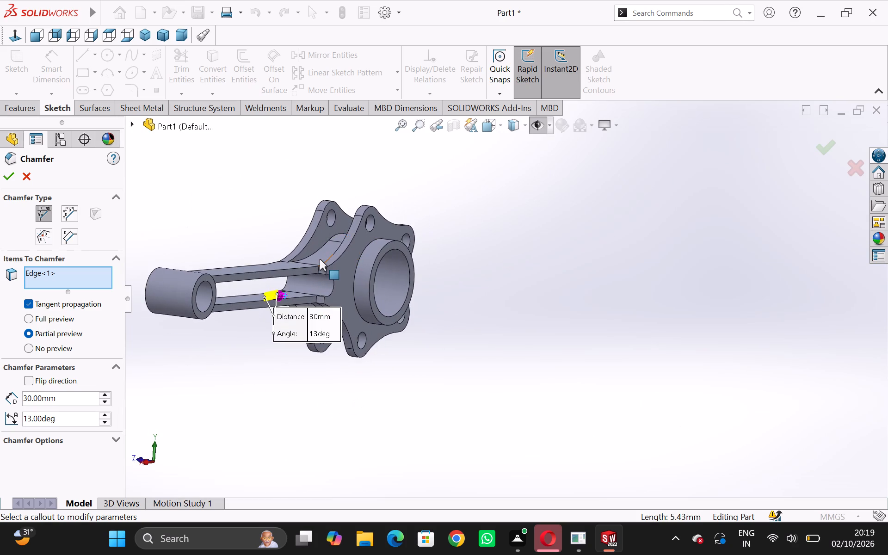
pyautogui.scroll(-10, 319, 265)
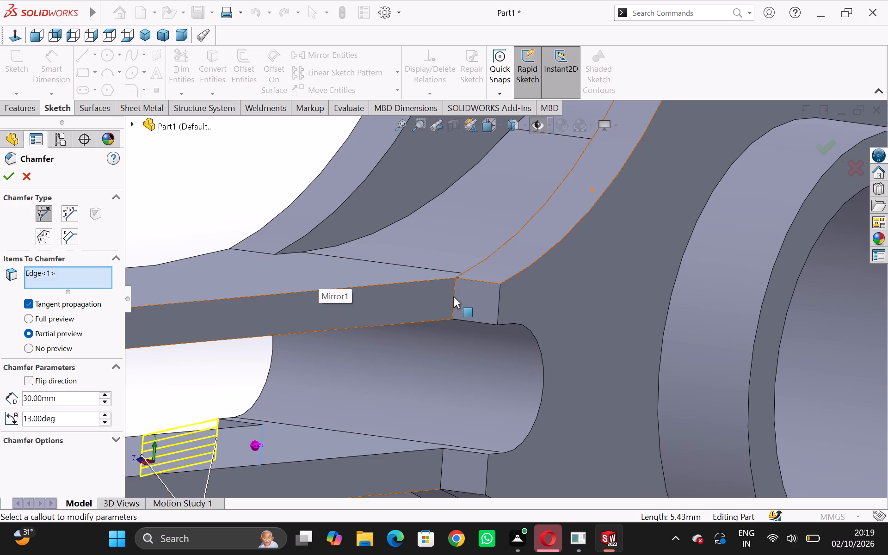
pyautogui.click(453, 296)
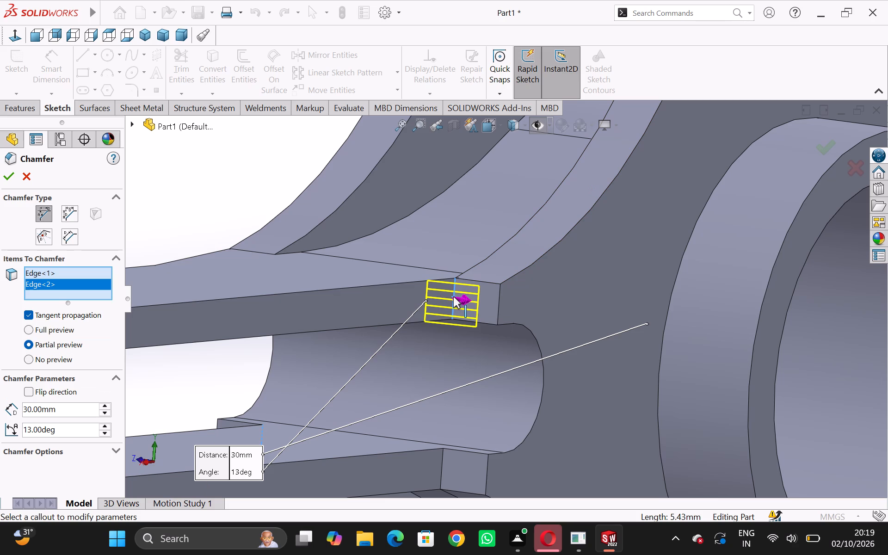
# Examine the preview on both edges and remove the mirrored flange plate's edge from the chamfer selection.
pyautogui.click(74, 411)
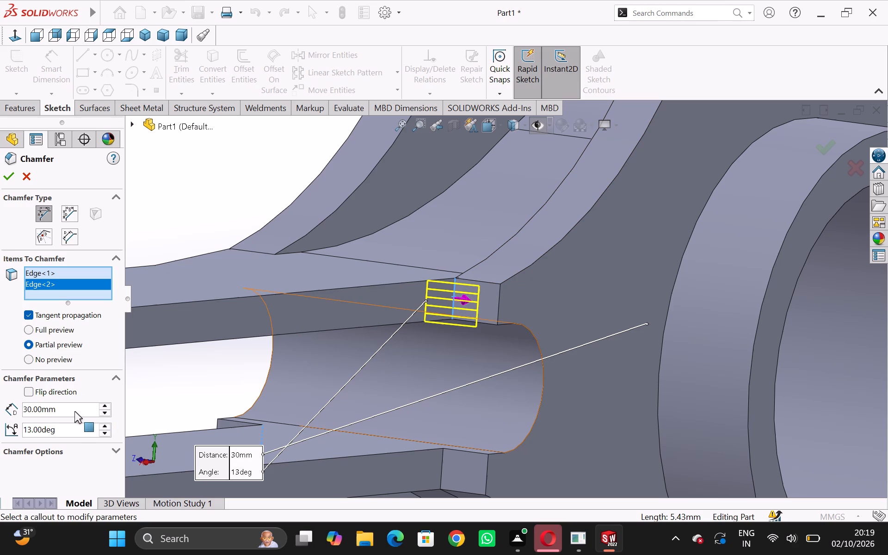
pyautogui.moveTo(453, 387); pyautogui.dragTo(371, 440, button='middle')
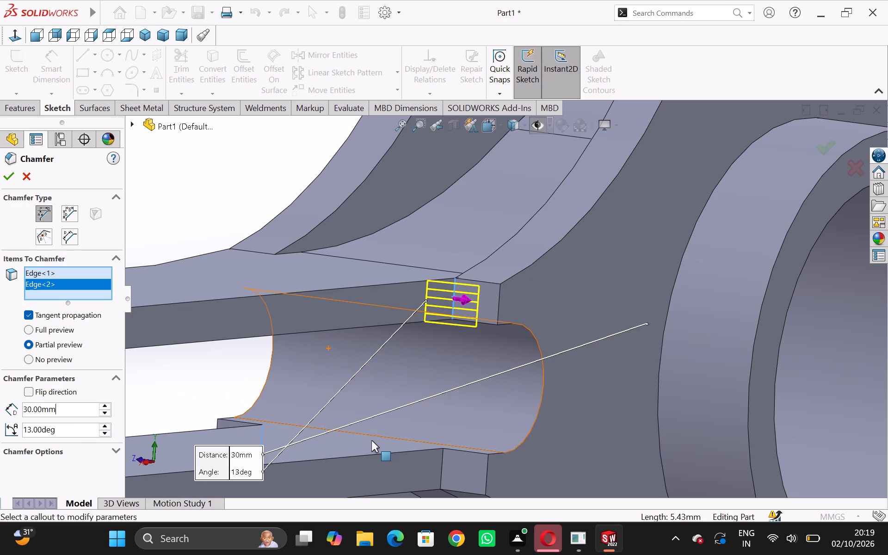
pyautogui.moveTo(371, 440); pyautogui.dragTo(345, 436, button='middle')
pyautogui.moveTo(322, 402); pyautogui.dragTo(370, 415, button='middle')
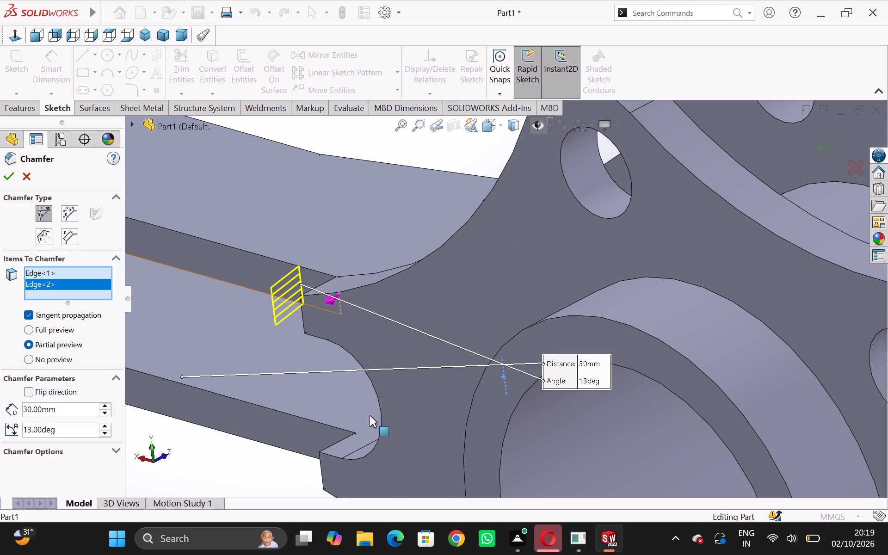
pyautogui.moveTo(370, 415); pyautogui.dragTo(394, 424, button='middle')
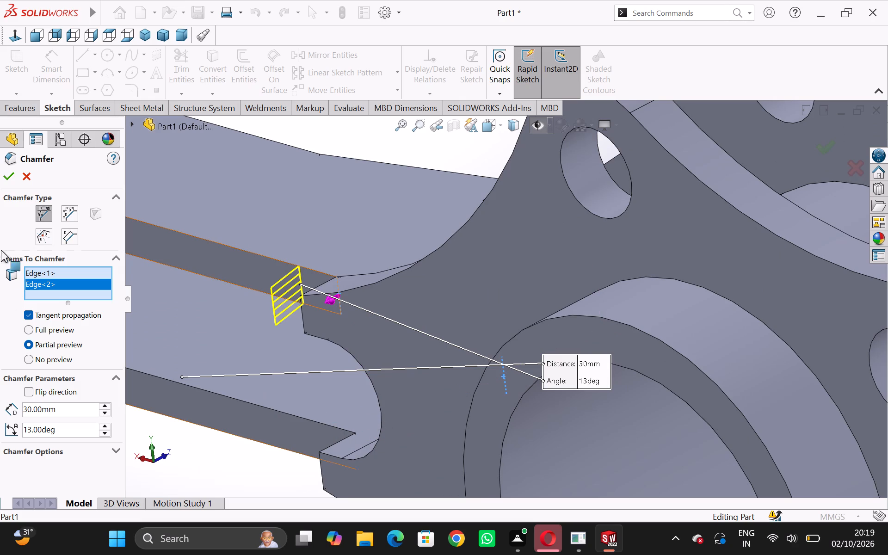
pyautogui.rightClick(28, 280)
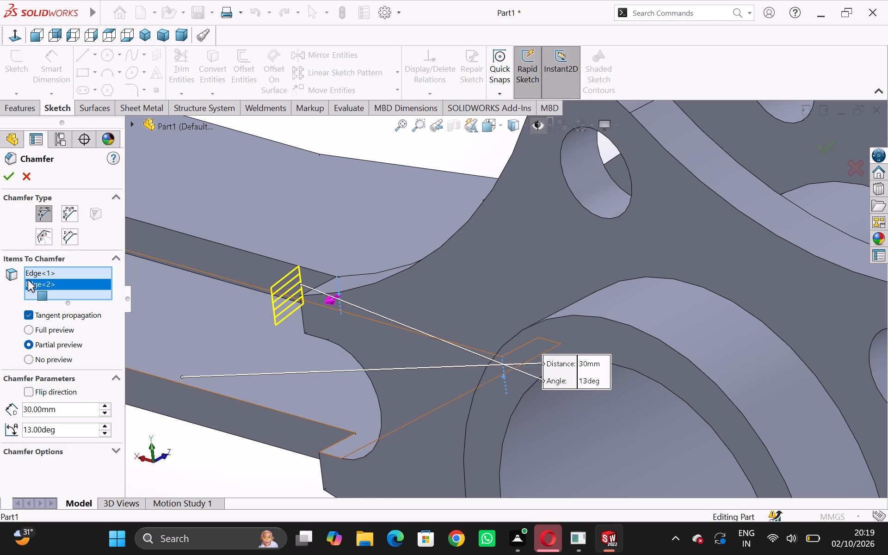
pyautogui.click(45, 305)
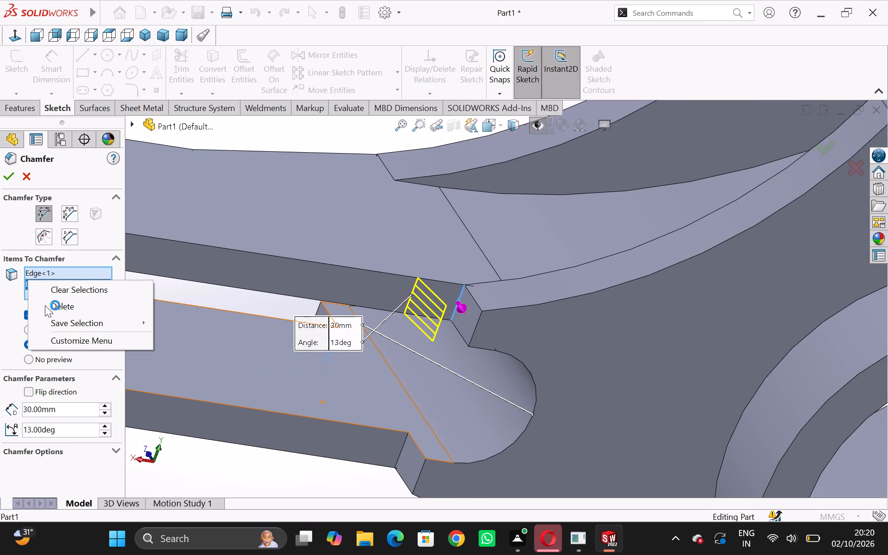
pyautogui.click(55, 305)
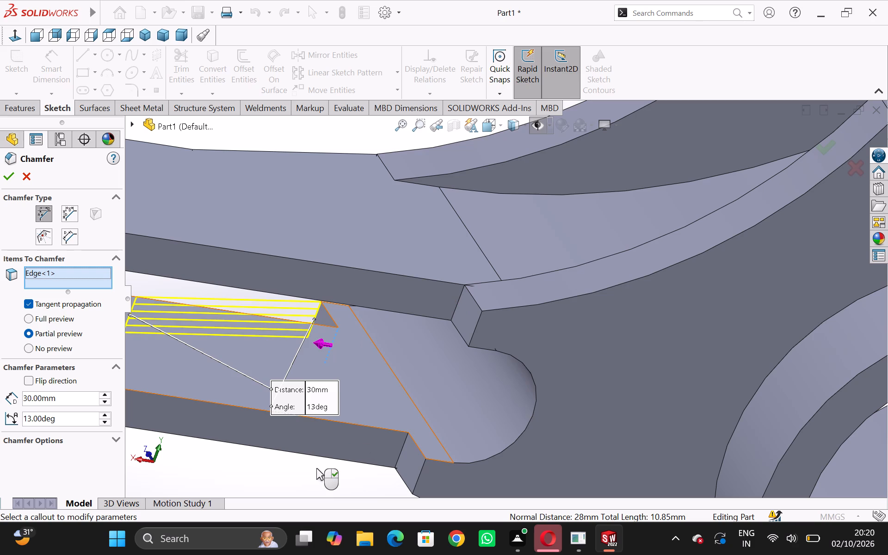
# Apply the 30 mm, 13-degree chamfer to the single lower edge.
pyautogui.click(8, 175)
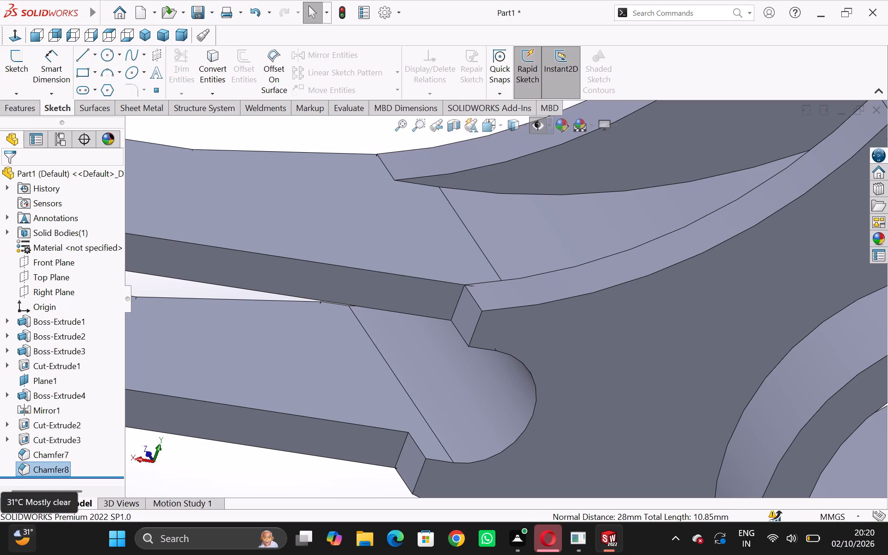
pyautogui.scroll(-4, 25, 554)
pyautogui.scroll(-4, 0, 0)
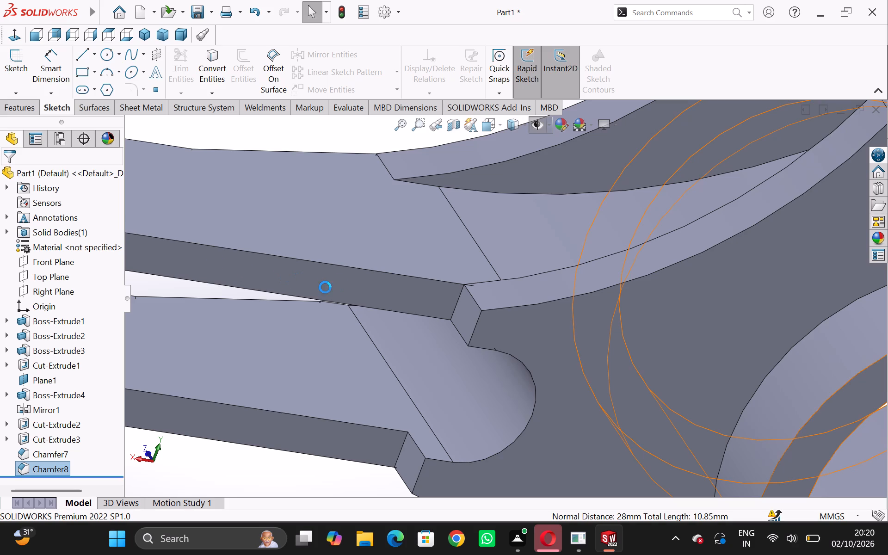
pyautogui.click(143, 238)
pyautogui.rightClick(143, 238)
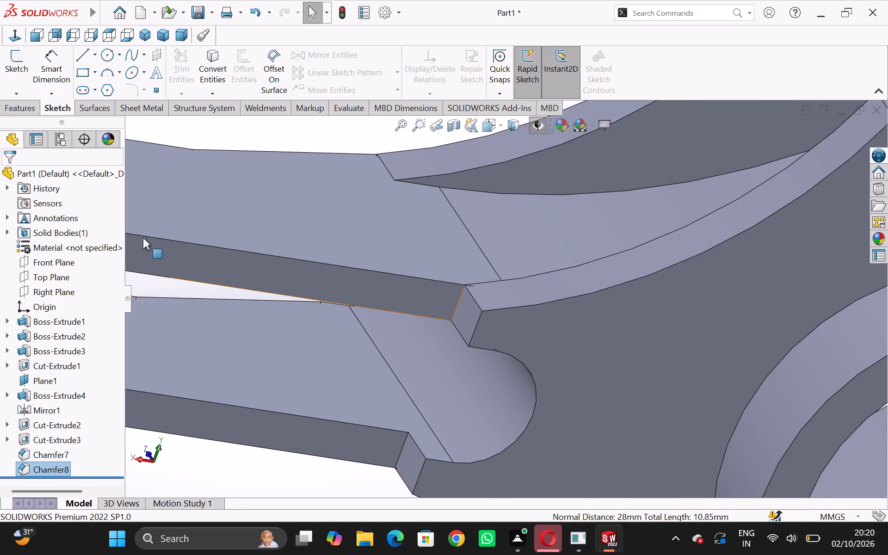
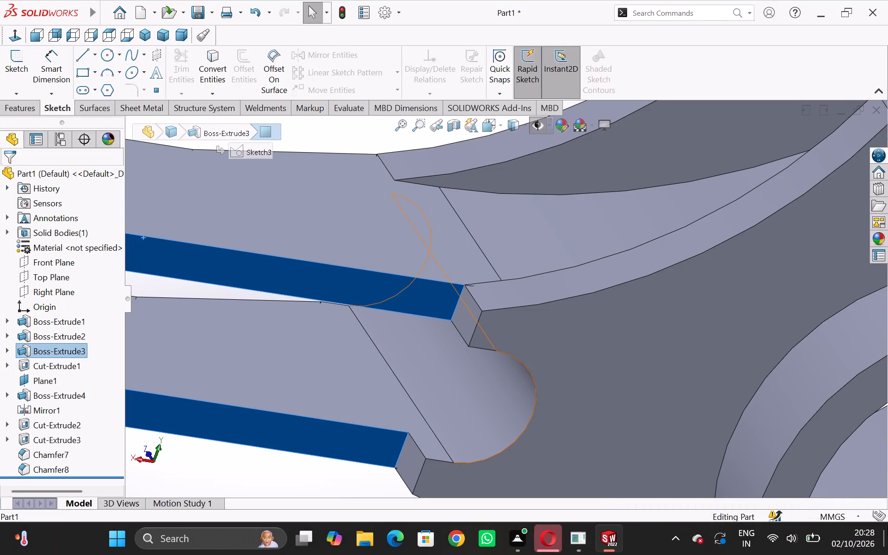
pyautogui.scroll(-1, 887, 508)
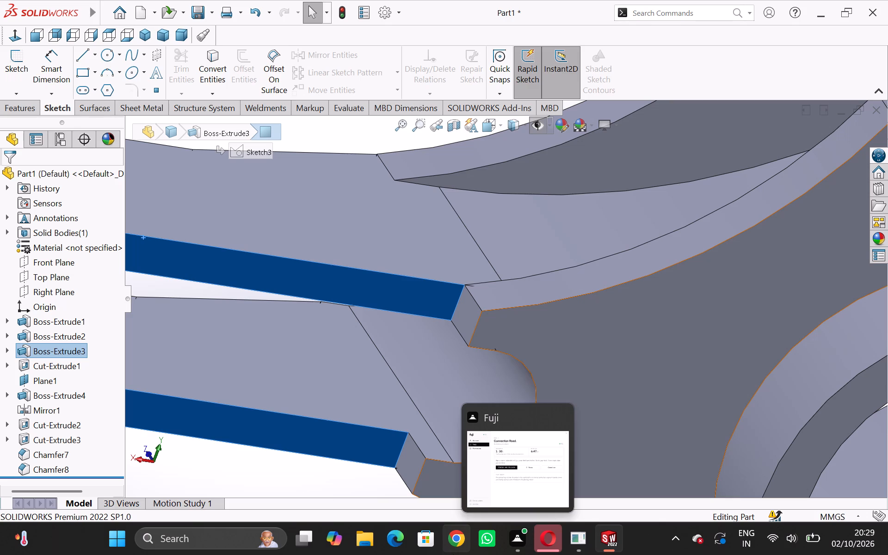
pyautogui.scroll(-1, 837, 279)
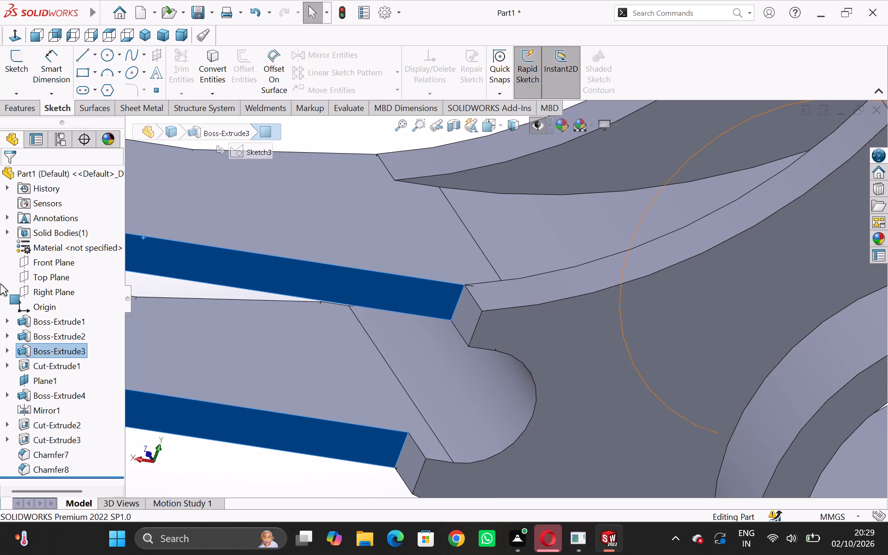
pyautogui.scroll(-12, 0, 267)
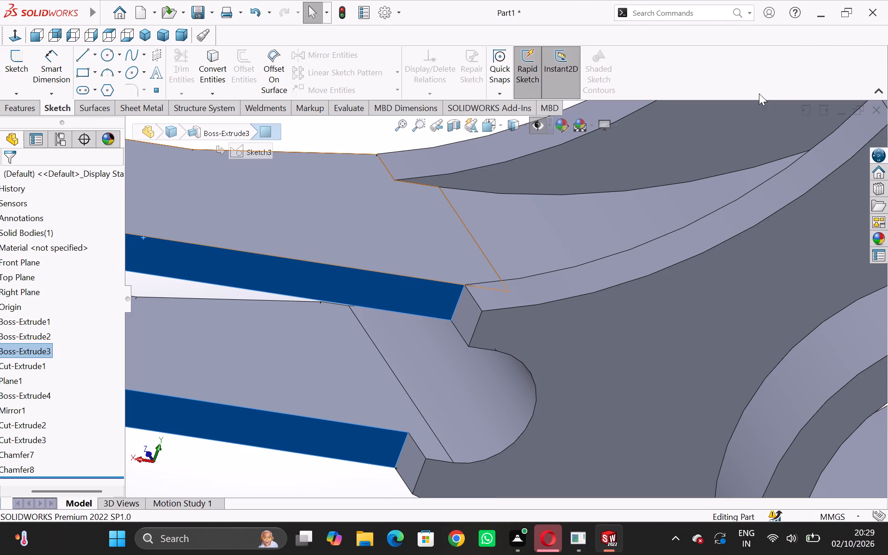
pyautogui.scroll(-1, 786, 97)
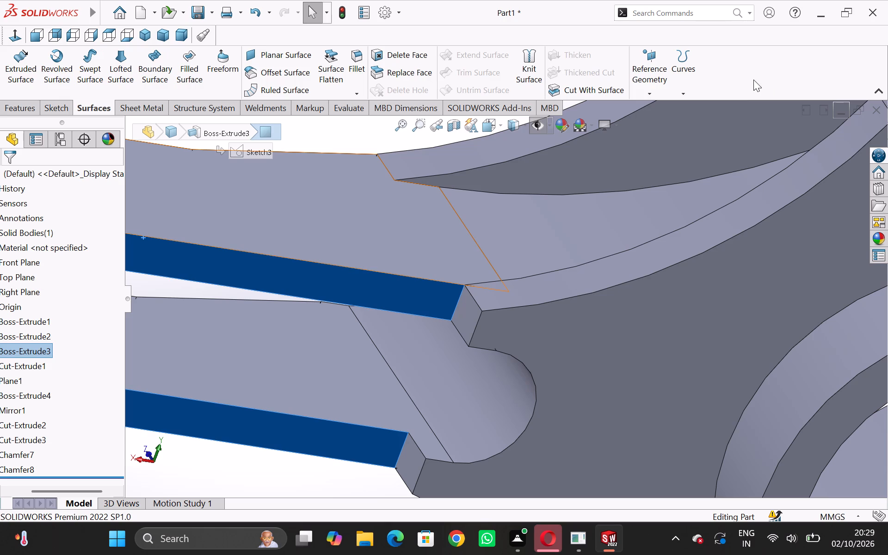
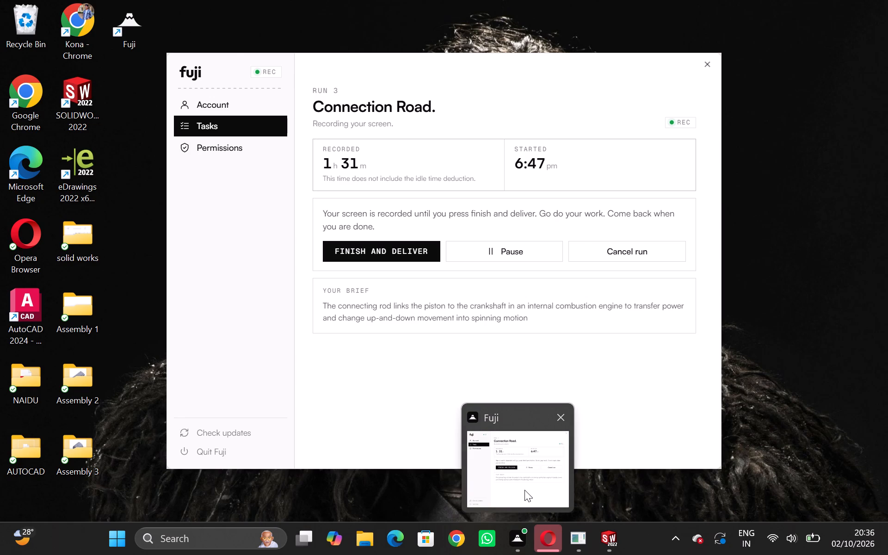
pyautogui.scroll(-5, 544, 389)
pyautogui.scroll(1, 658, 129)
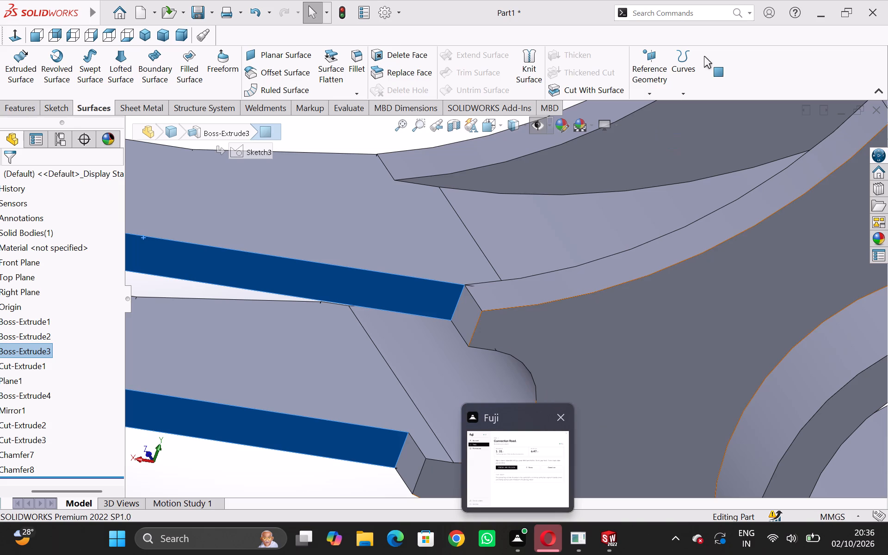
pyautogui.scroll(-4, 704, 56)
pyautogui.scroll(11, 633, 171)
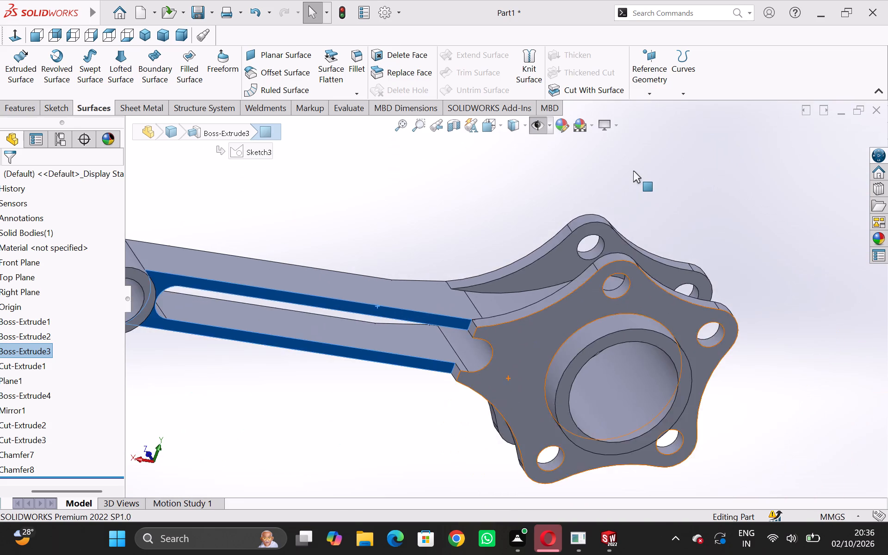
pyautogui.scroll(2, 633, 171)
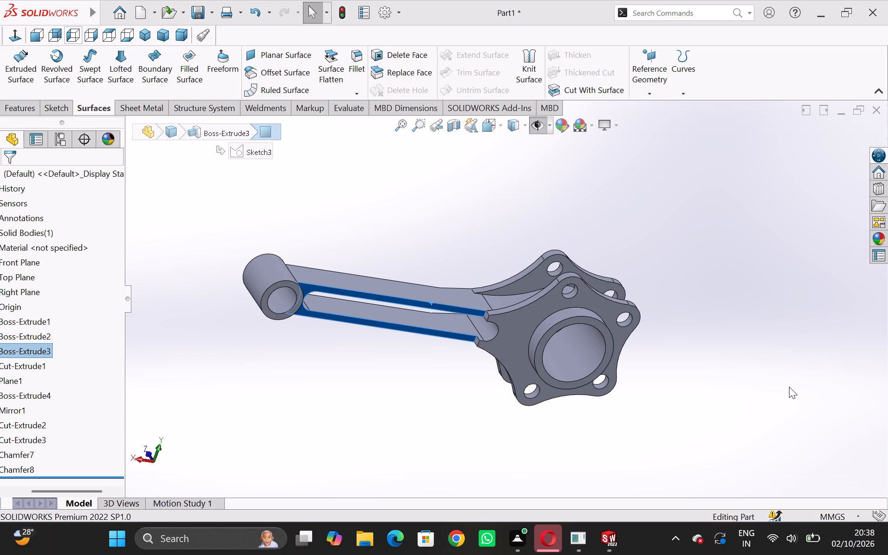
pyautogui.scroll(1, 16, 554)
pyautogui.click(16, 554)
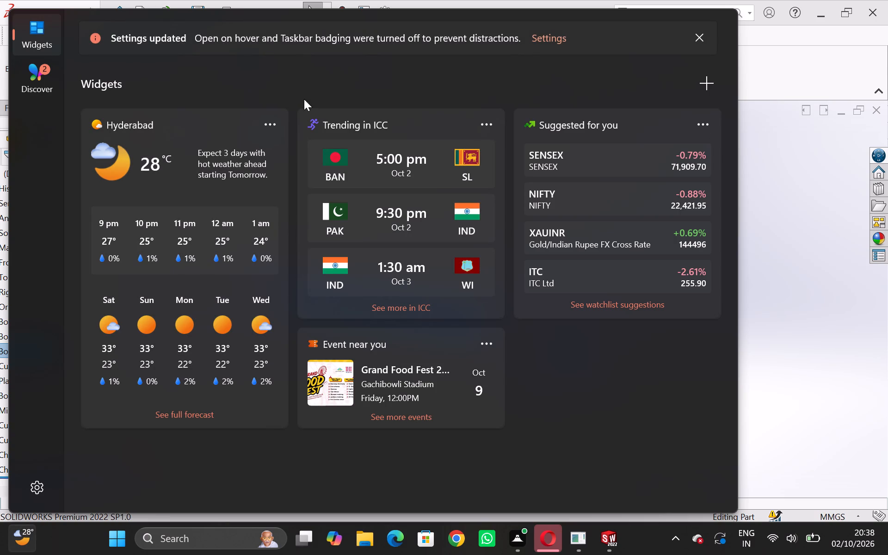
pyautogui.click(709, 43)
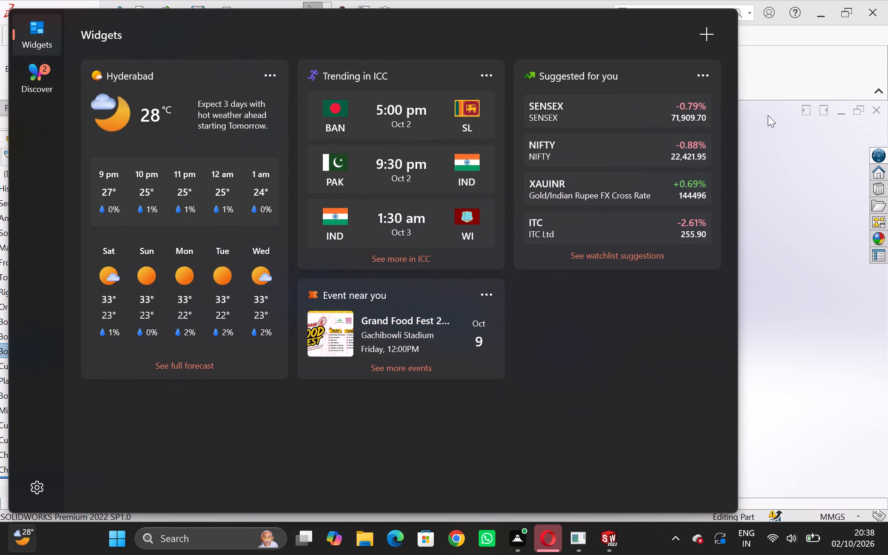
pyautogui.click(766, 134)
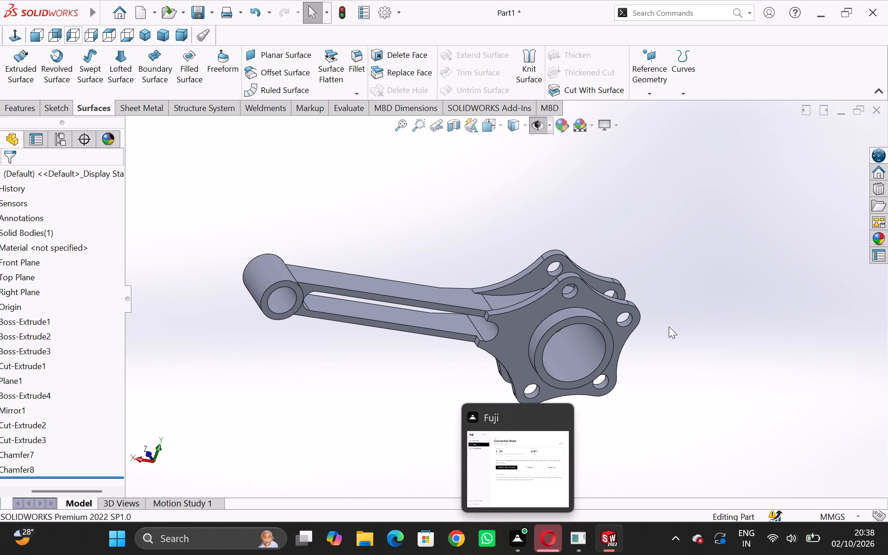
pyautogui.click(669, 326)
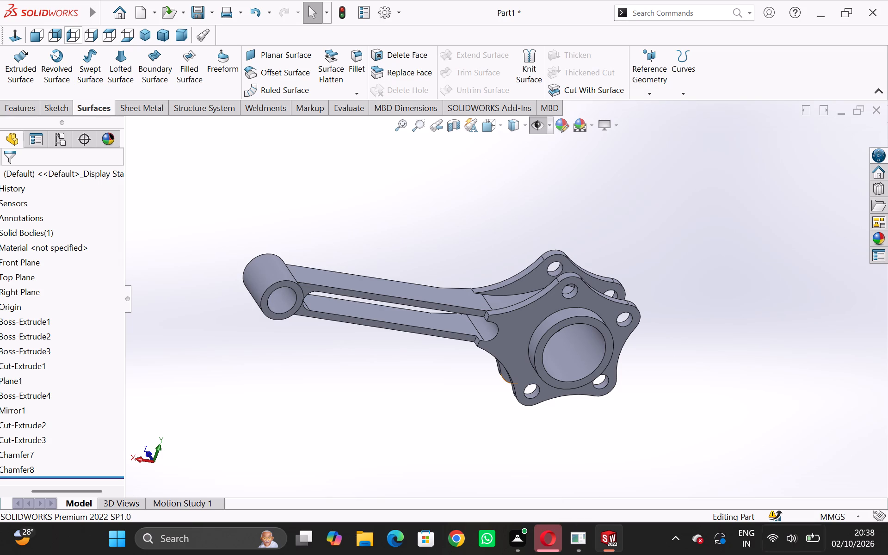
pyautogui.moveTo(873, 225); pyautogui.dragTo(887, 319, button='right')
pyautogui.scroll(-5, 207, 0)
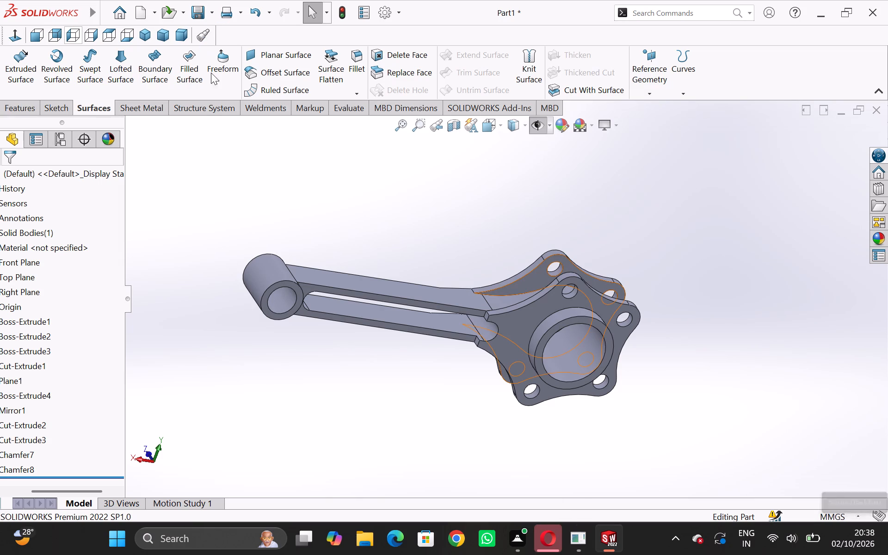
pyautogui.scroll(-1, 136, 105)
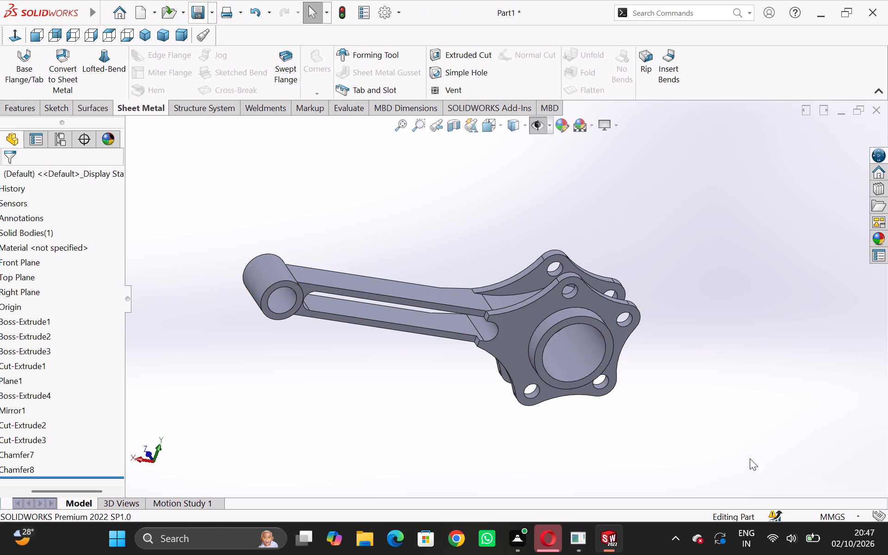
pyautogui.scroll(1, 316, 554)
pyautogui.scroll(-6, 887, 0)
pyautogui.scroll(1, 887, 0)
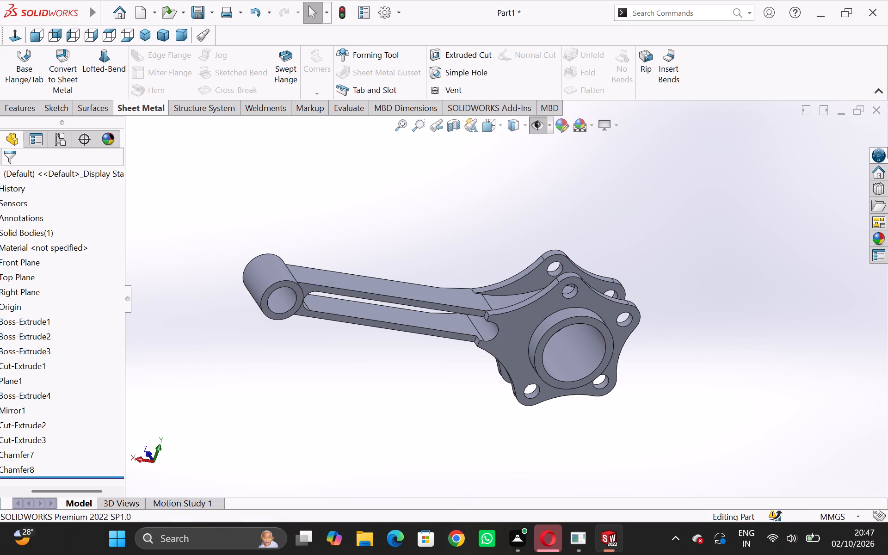
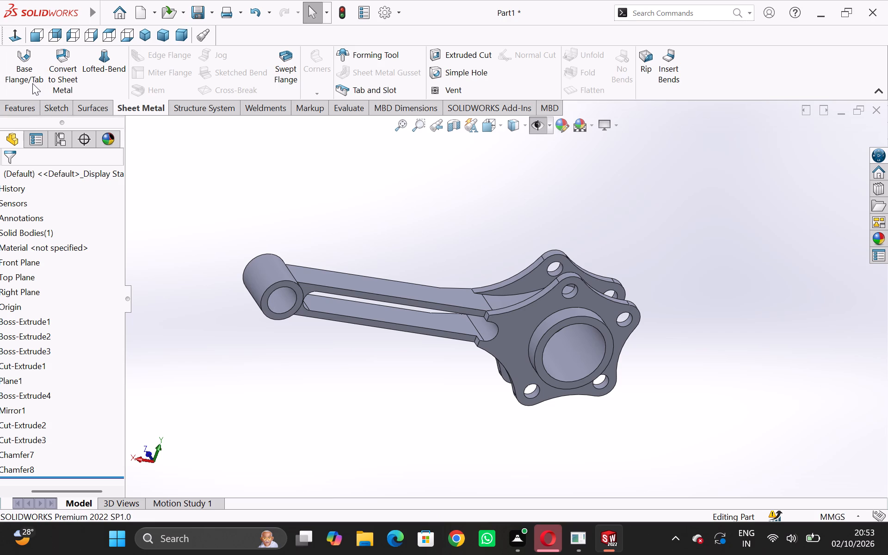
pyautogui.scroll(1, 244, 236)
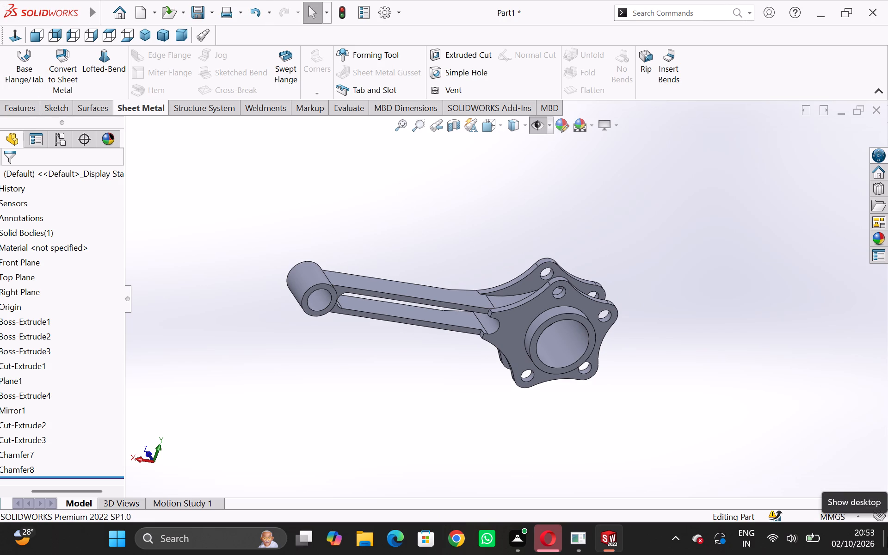
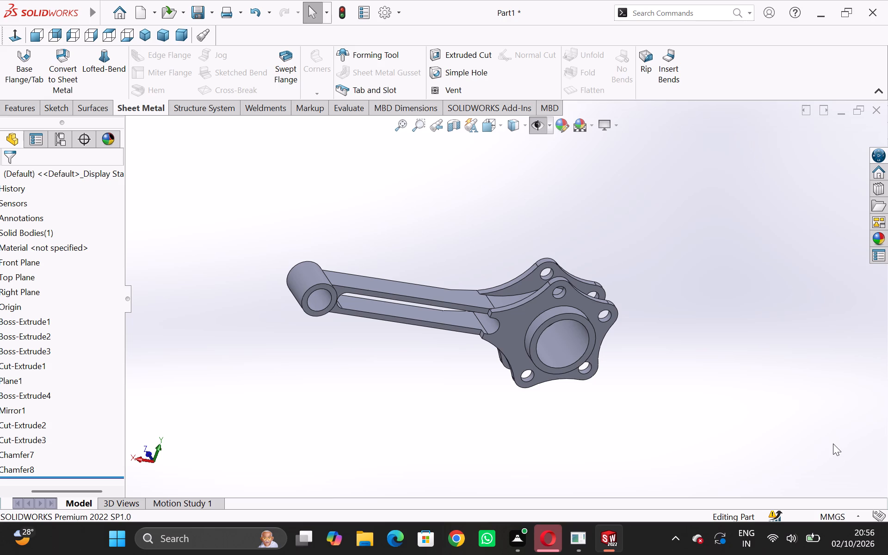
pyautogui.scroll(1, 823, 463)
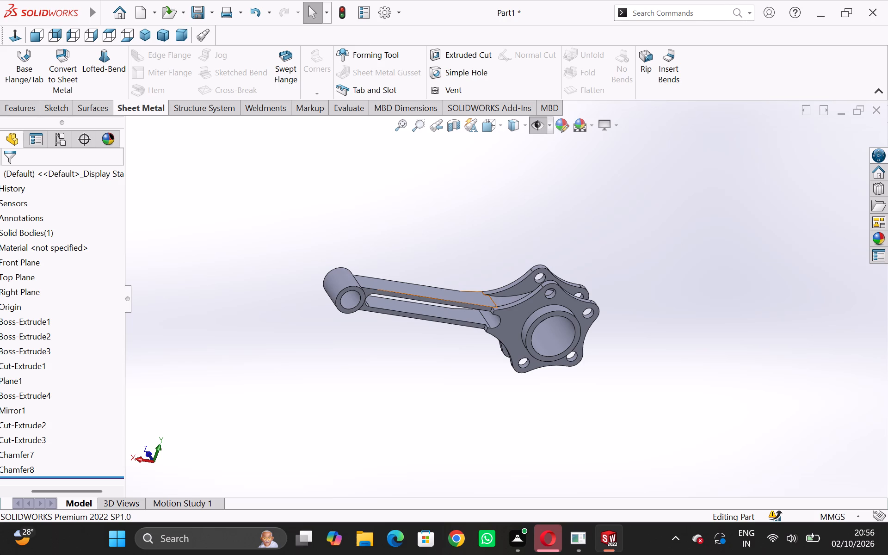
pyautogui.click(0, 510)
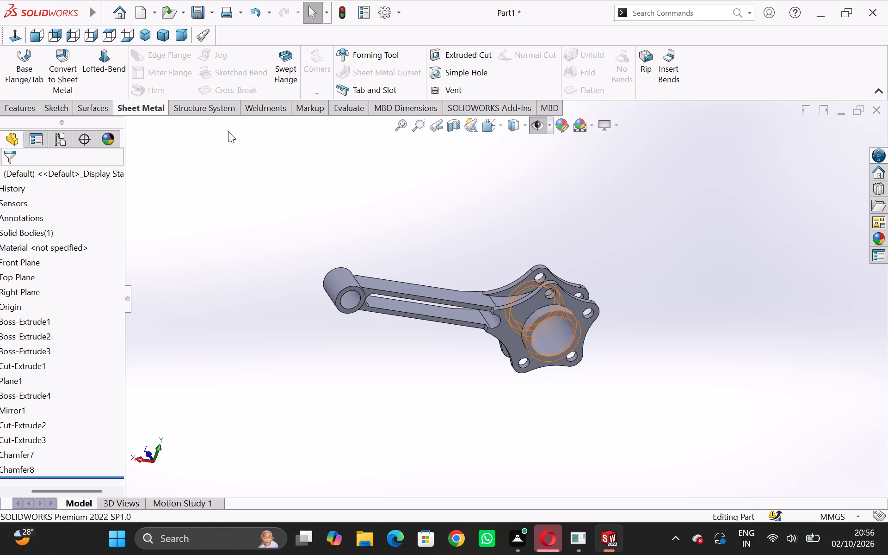
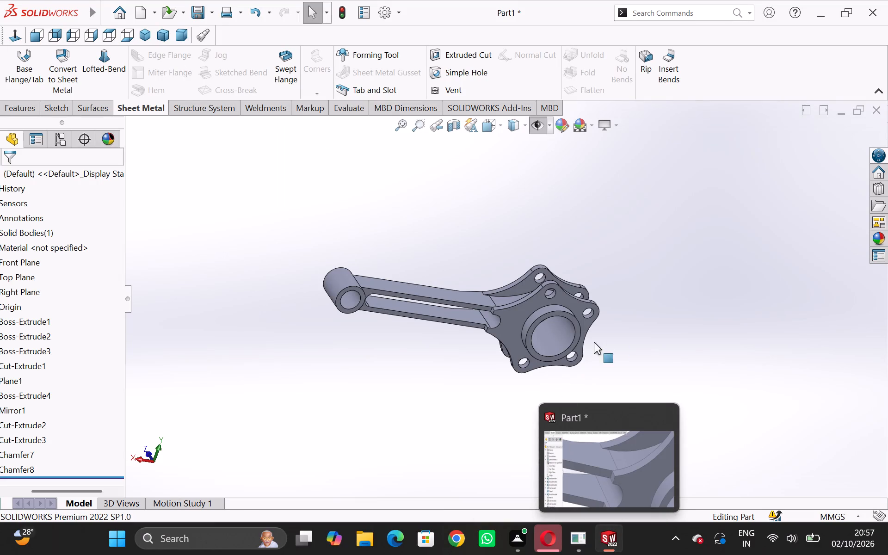
# Examine the connecting rod from several sides, checking the chamfers where the flange plates meet the arm.
pyautogui.moveTo(600, 423); pyautogui.dragTo(638, 456, button='middle')
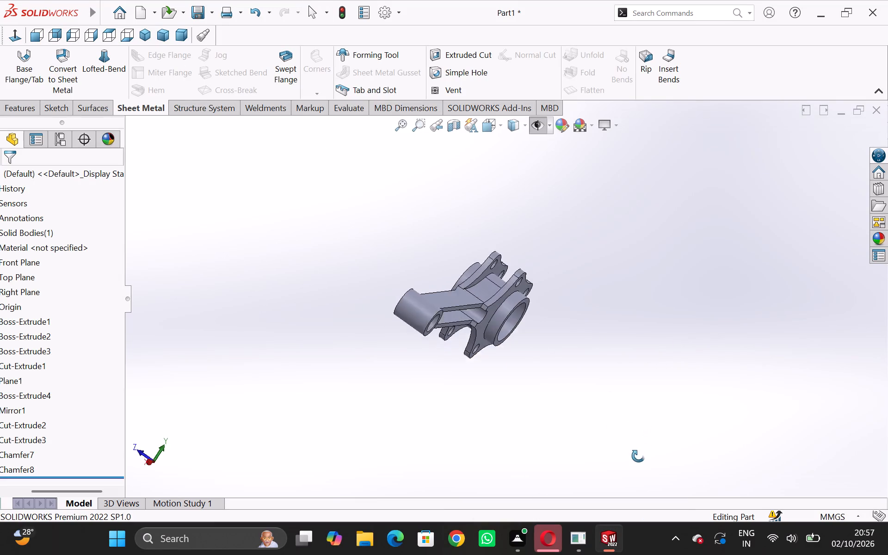
pyautogui.moveTo(638, 456); pyautogui.dragTo(399, 134, button='middle')
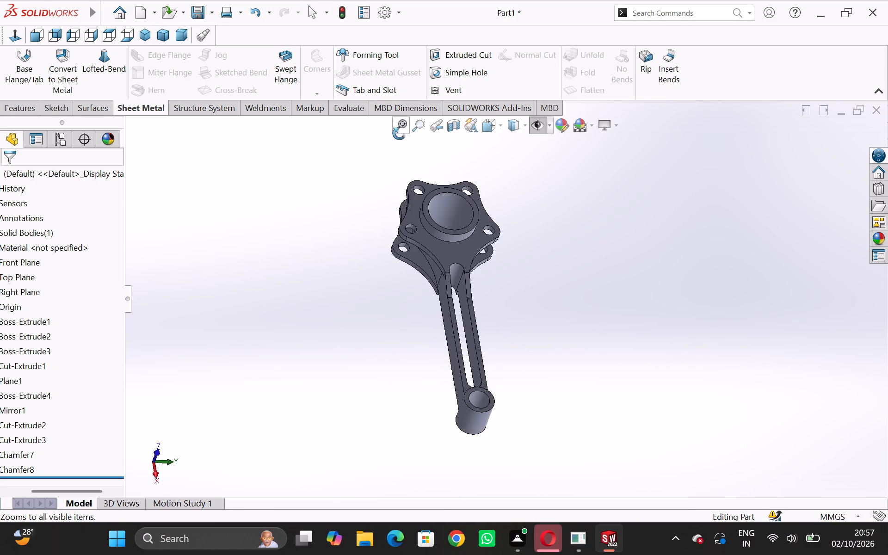
pyautogui.moveTo(399, 134); pyautogui.dragTo(639, 383, button='middle')
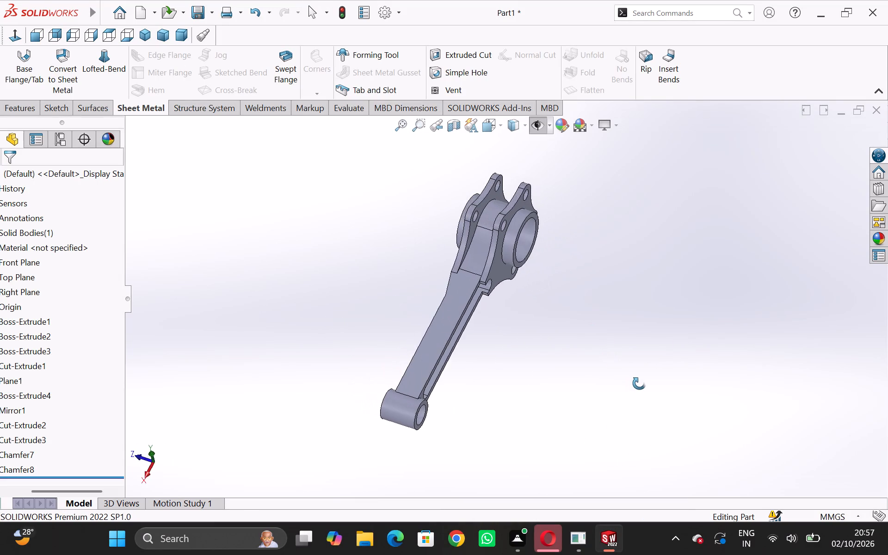
pyautogui.moveTo(639, 383); pyautogui.dragTo(596, 341, button='middle')
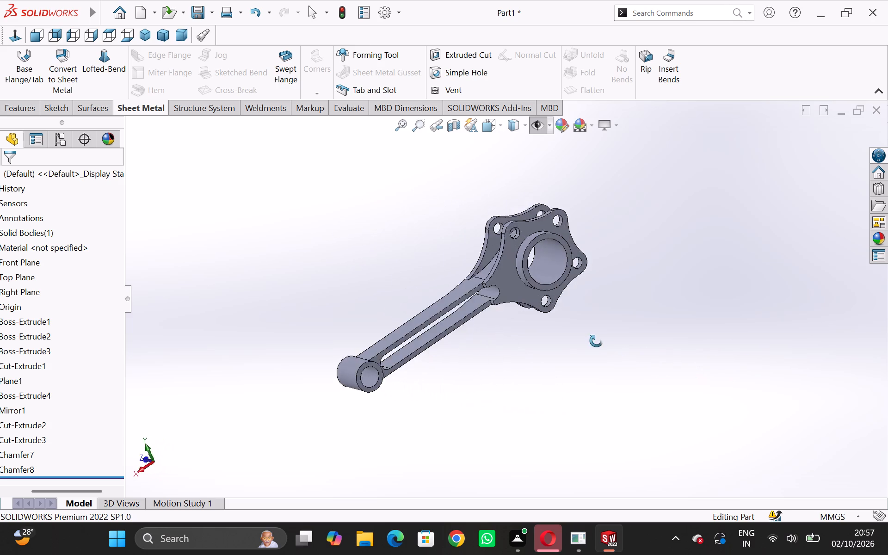
pyautogui.moveTo(596, 341); pyautogui.dragTo(582, 332, button='middle')
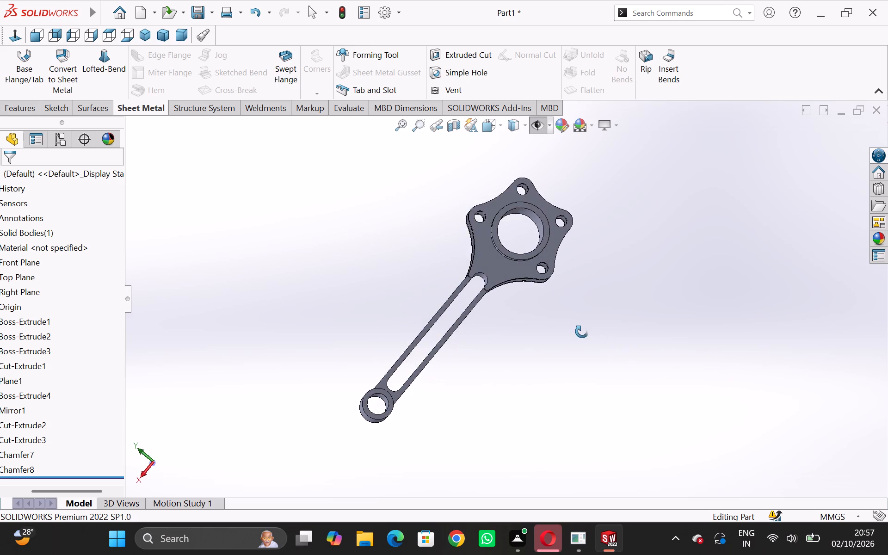
pyautogui.moveTo(582, 332); pyautogui.dragTo(601, 337, button='middle')
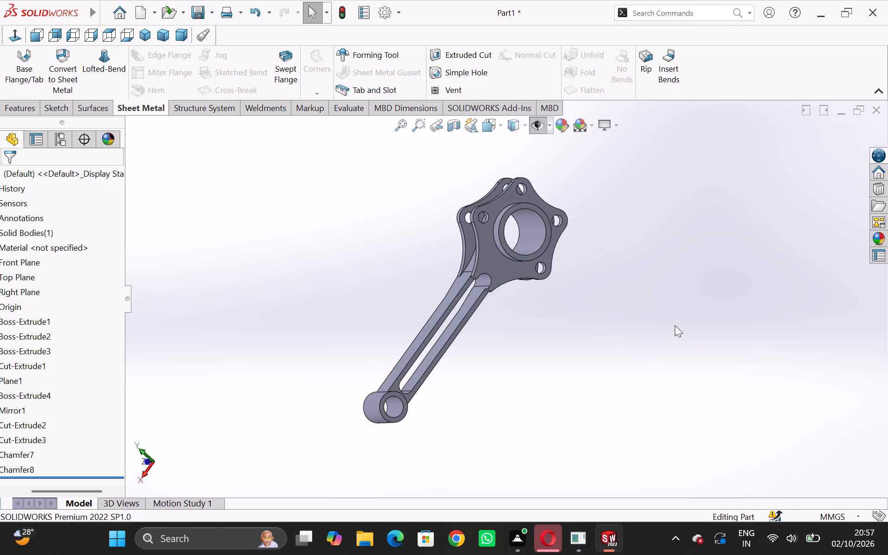
pyautogui.scroll(-3, 530, 241)
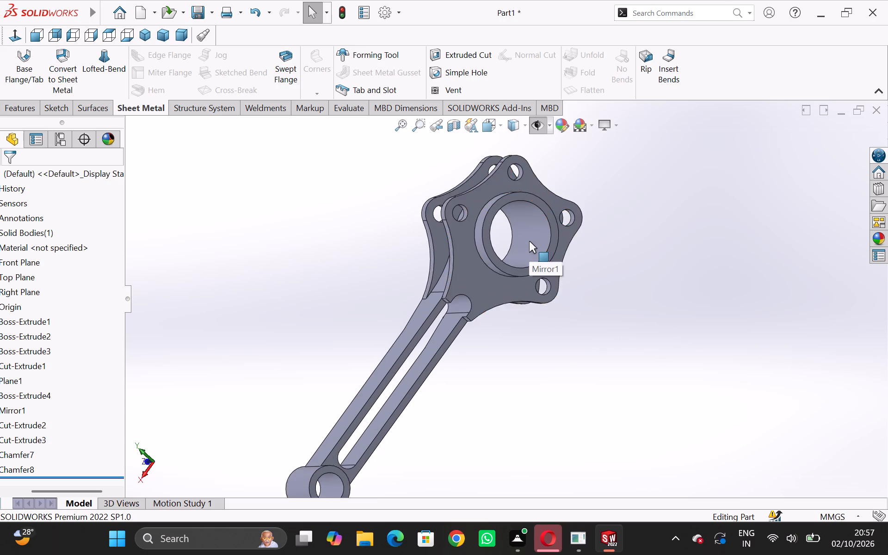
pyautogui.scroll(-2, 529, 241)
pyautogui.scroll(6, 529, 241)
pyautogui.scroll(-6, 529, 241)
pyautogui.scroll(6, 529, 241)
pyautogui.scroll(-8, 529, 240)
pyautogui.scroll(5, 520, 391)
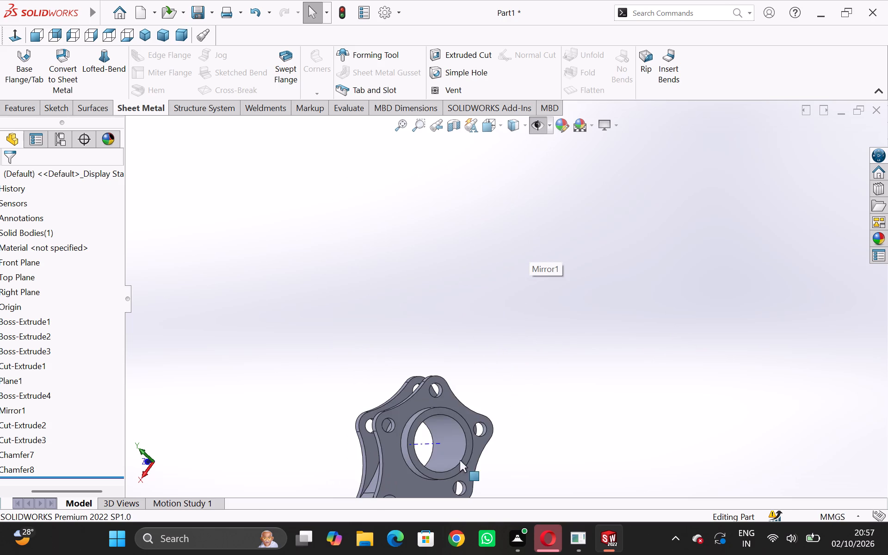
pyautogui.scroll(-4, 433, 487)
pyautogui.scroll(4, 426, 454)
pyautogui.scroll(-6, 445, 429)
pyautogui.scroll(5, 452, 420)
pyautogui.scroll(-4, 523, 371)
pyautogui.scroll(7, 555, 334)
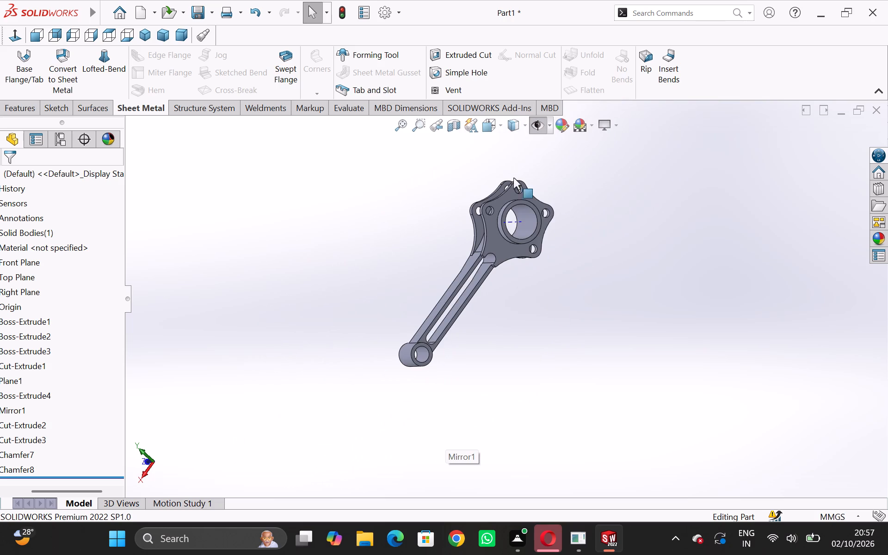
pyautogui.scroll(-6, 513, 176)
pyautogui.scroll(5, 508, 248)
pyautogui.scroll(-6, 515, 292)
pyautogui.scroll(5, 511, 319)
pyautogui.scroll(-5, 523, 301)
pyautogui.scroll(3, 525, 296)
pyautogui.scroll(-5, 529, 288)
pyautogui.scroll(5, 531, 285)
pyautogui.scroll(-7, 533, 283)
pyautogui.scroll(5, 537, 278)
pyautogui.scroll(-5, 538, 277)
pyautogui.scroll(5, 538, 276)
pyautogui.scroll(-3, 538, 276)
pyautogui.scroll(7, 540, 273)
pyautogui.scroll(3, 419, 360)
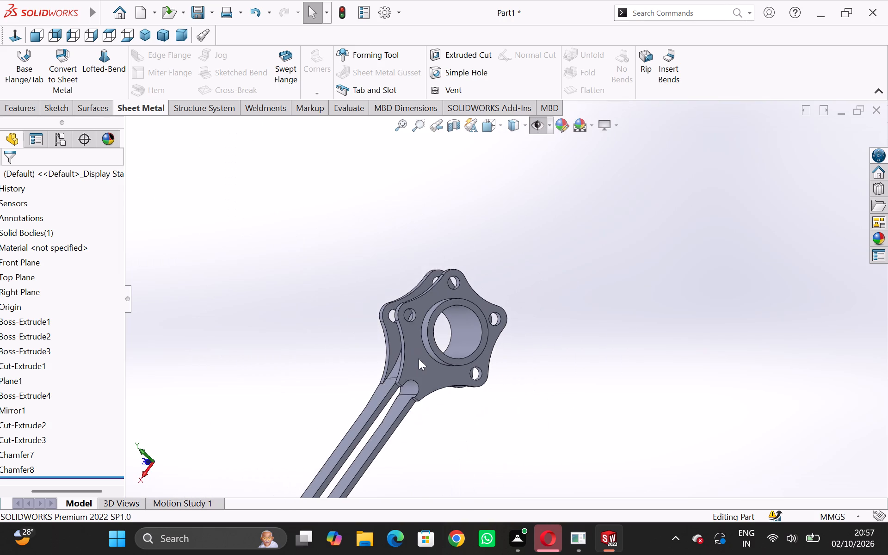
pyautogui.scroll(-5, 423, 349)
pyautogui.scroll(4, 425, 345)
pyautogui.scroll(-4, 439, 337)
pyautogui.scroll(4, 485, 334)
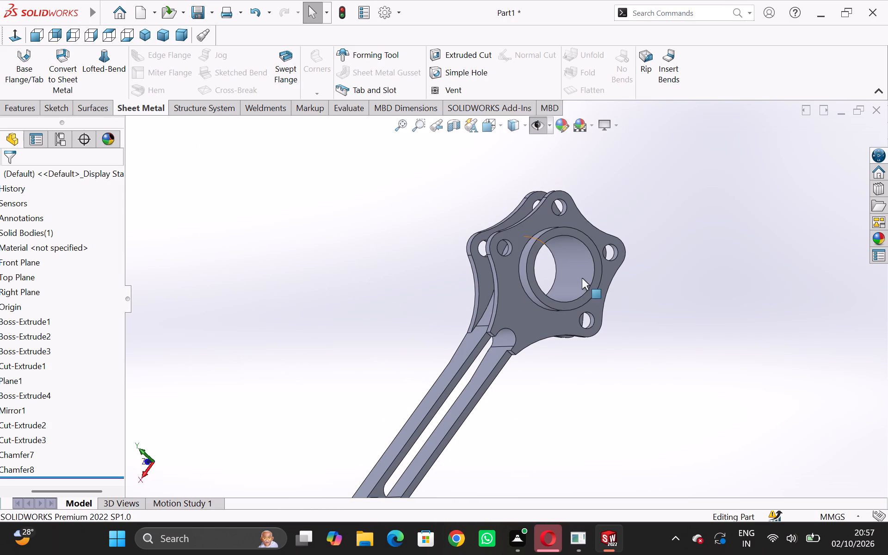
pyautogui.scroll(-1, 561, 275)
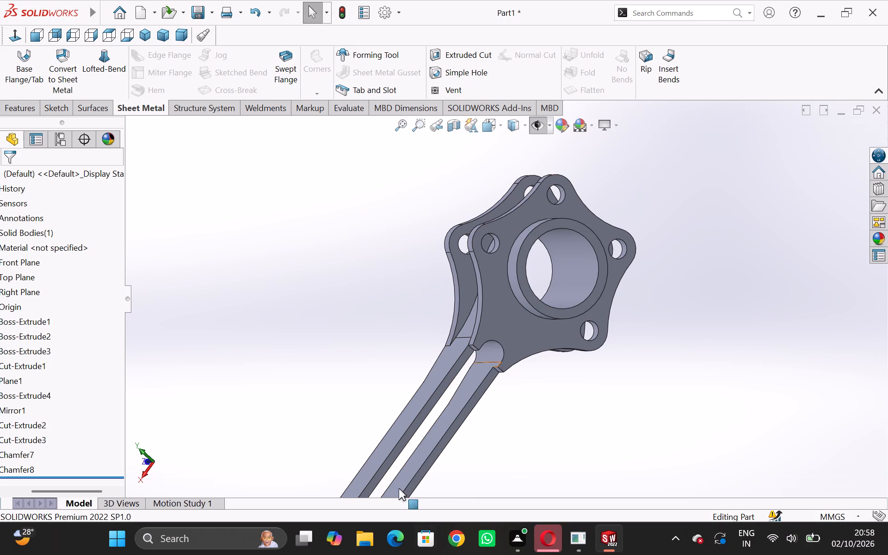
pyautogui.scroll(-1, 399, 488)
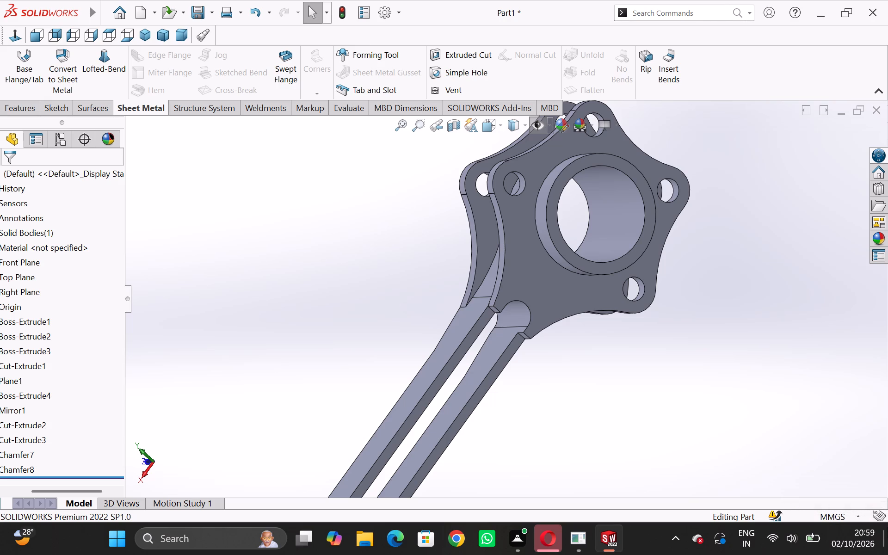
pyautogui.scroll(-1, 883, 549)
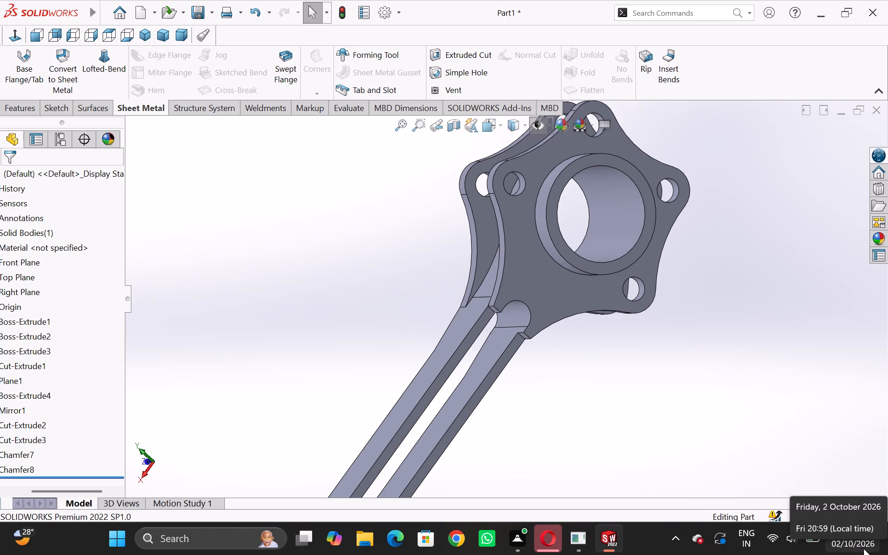
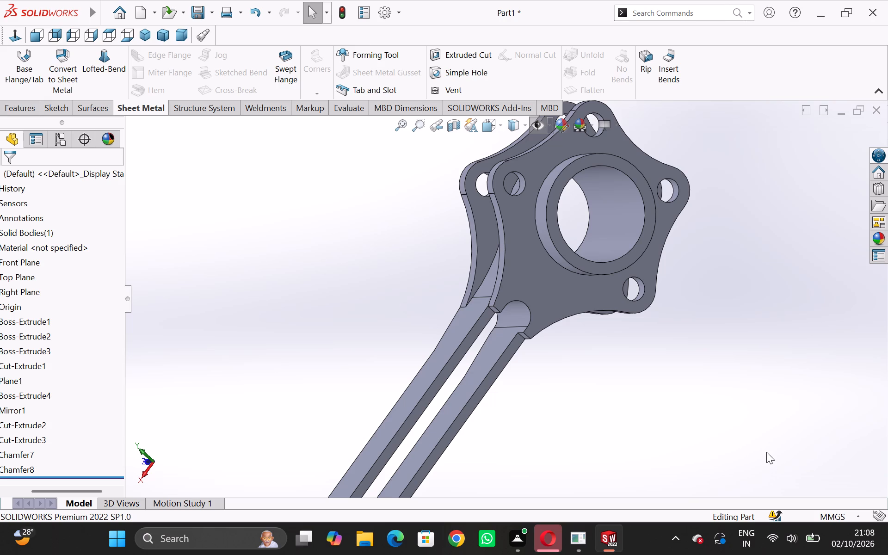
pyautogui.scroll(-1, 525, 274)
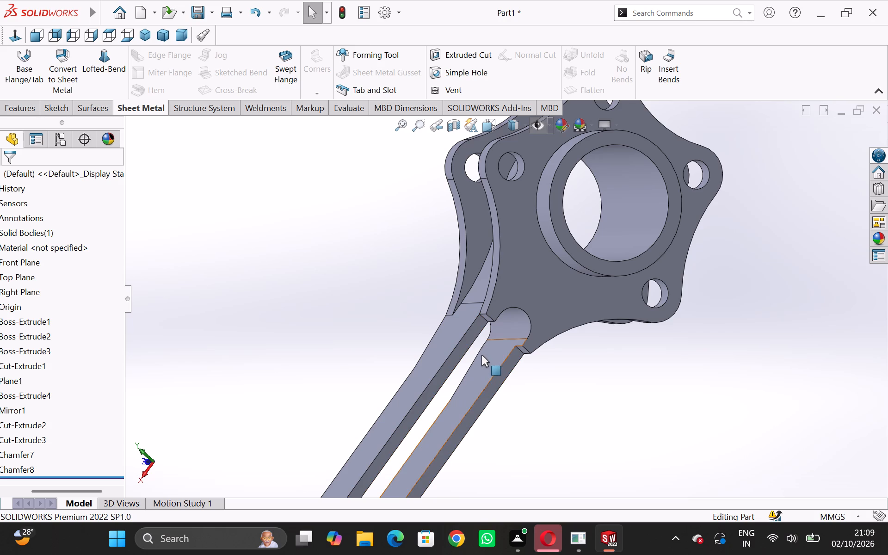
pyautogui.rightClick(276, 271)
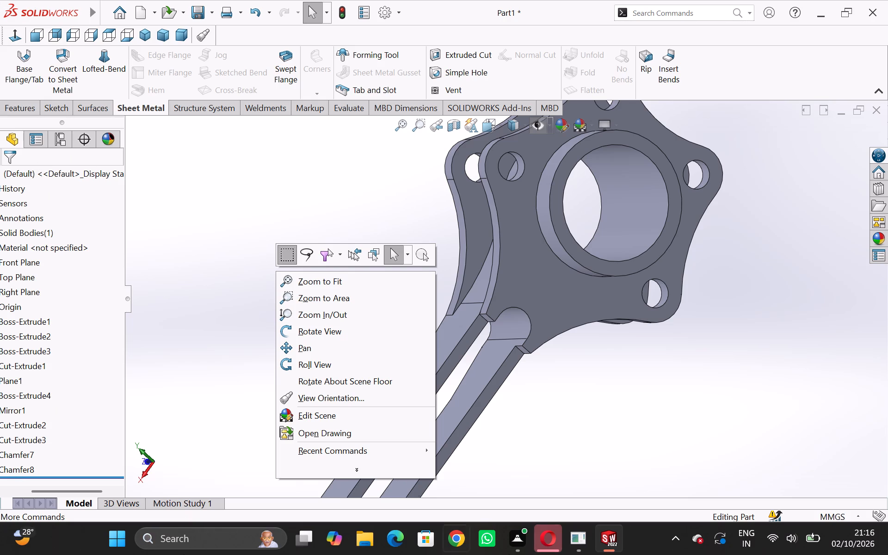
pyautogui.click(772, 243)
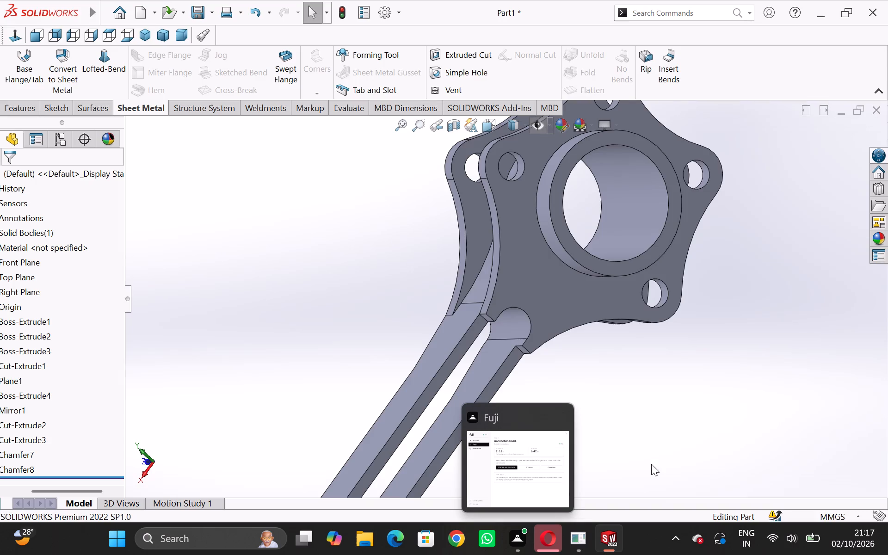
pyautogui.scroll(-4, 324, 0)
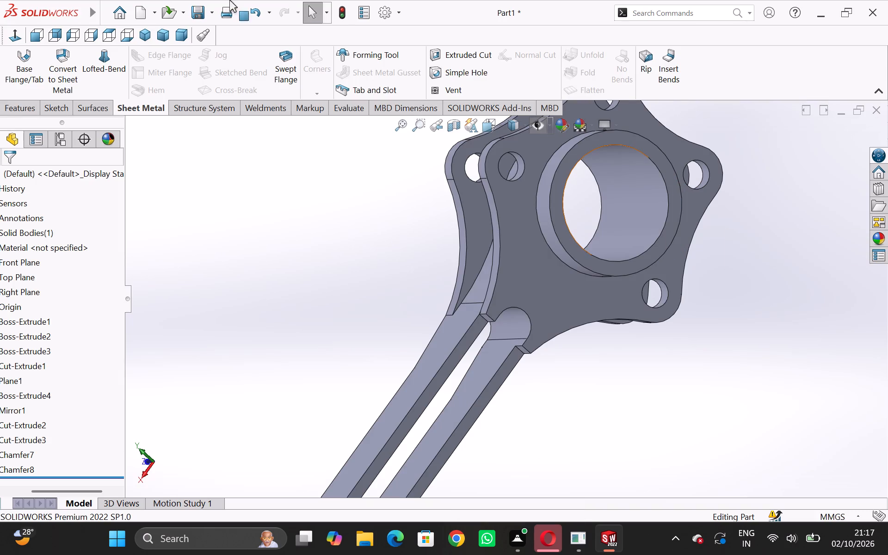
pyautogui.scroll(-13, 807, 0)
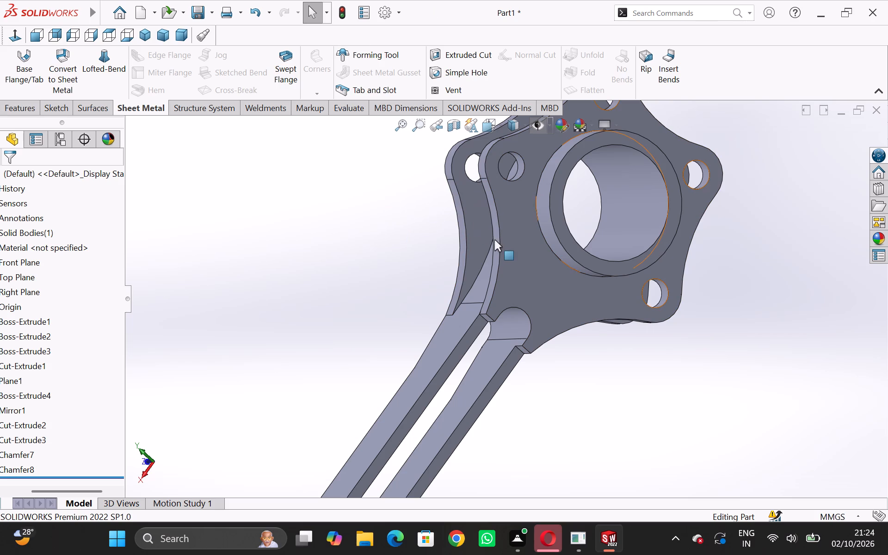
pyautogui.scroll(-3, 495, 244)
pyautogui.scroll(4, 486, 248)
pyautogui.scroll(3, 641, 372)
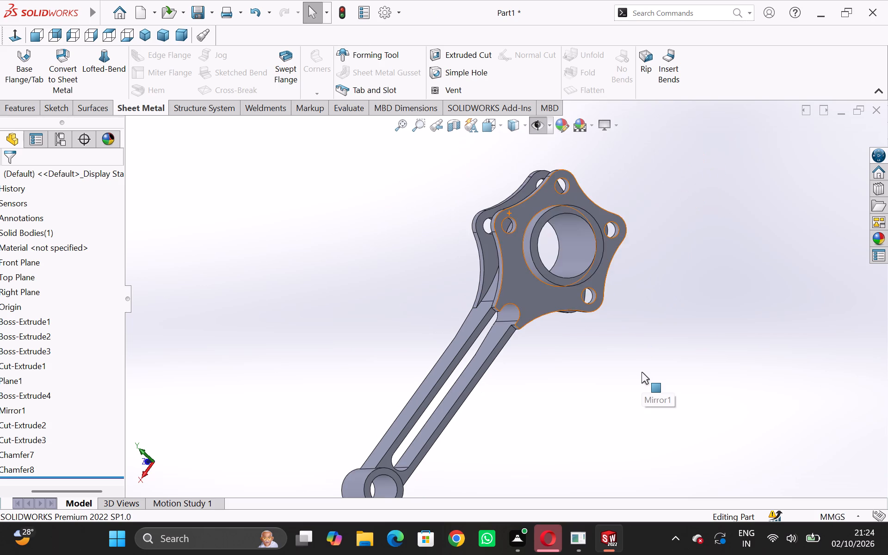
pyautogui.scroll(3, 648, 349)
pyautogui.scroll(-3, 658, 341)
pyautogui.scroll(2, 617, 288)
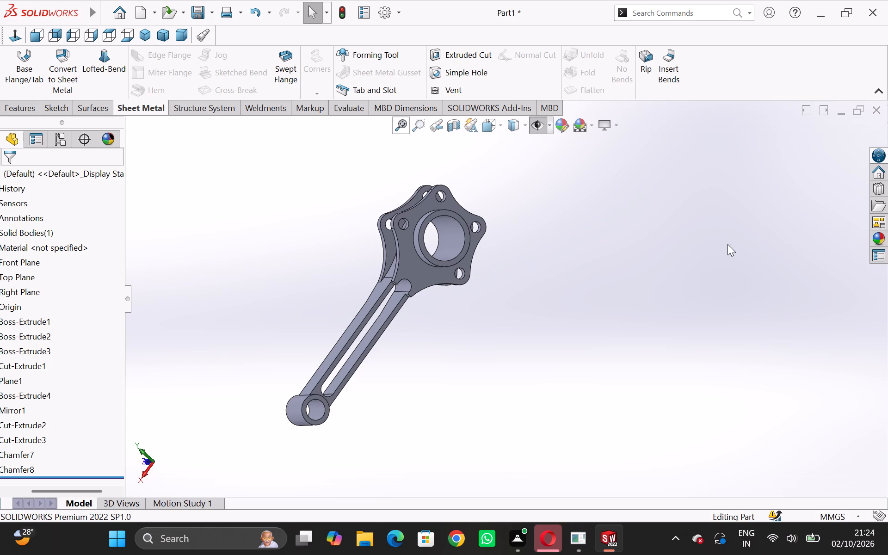
# Minimize the part window and create a new drawing with the standard A3 (ISO) sheet format.
pyautogui.click(841, 114)
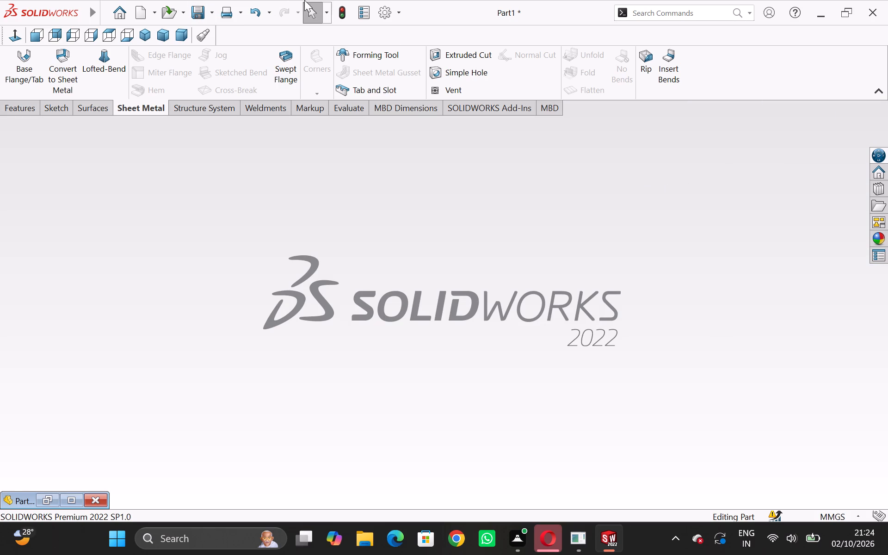
pyautogui.click(124, 14)
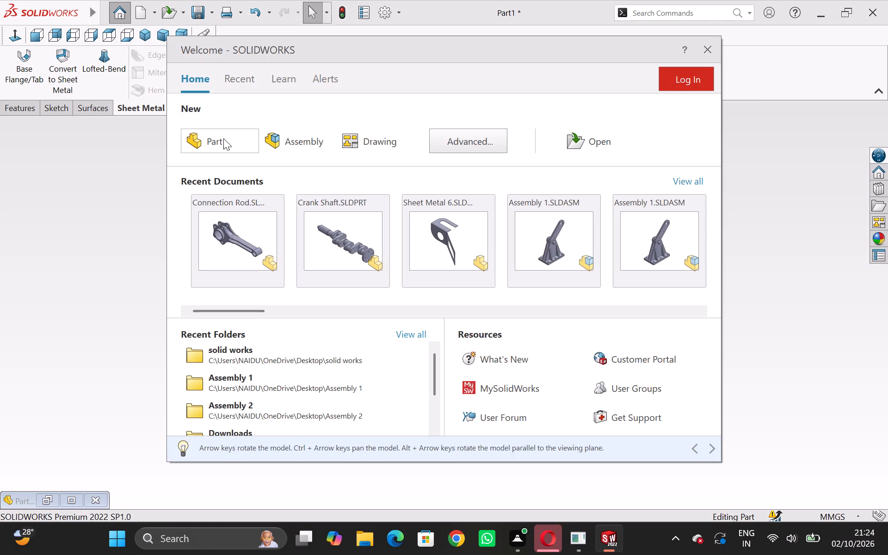
pyautogui.click(380, 155)
pyautogui.click(372, 143)
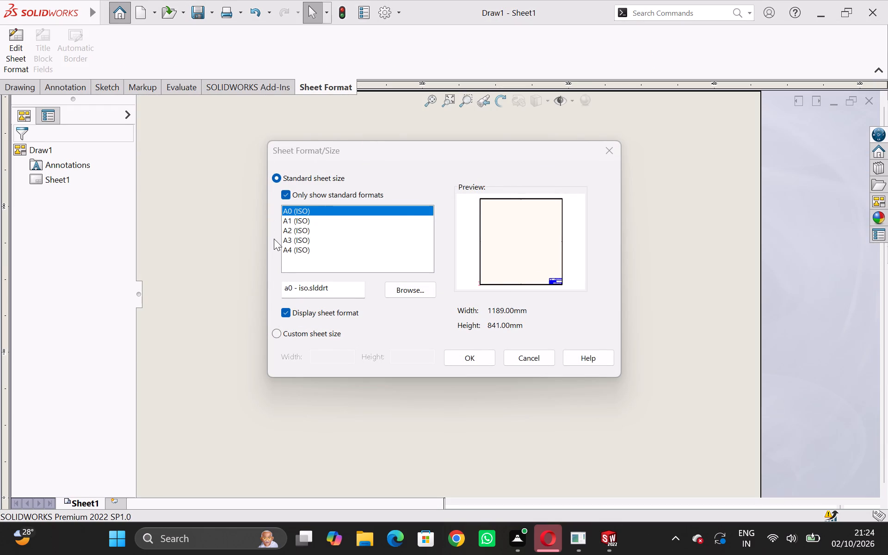
pyautogui.click(298, 240)
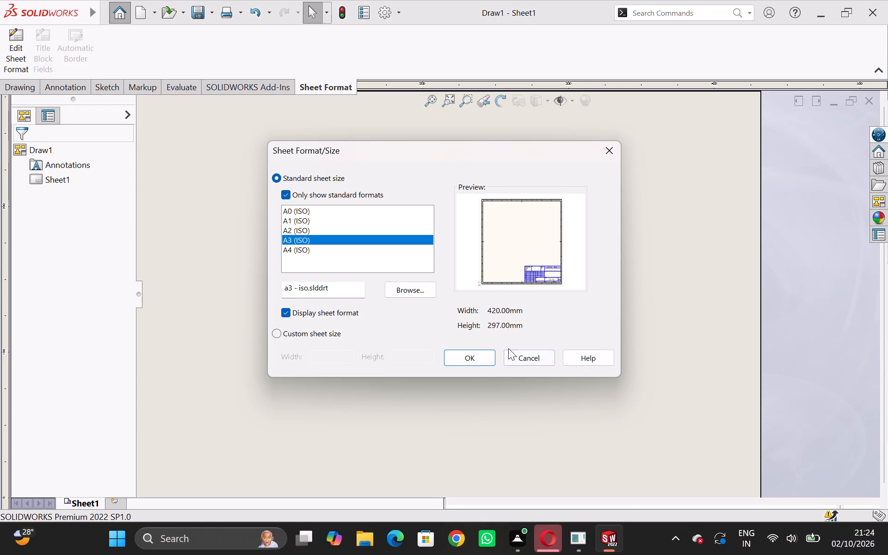
pyautogui.click(474, 353)
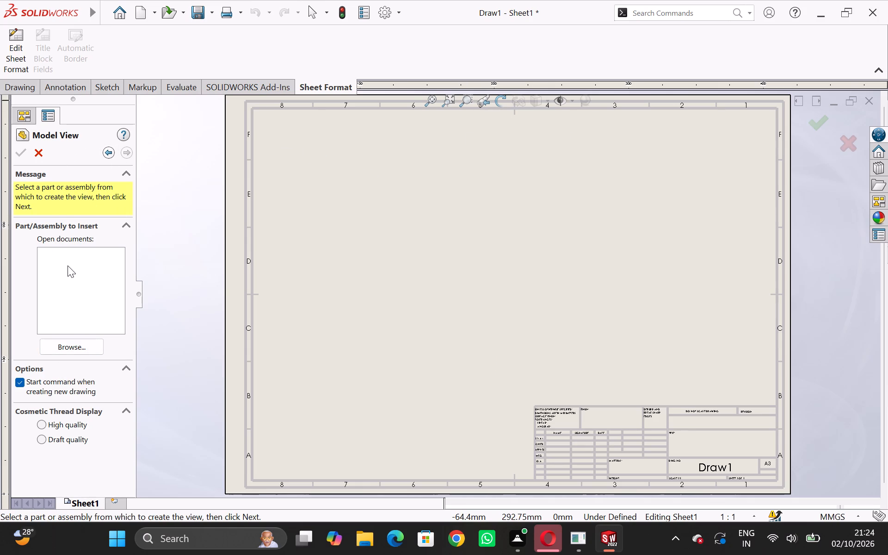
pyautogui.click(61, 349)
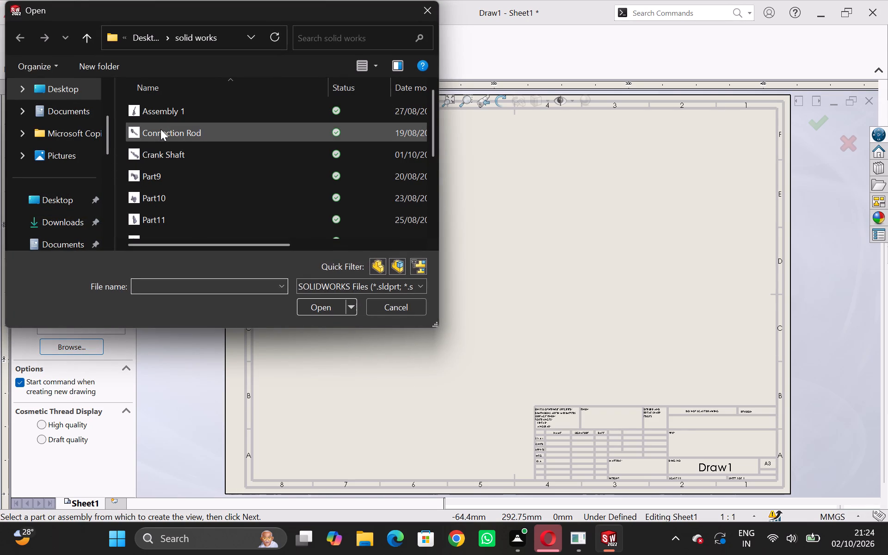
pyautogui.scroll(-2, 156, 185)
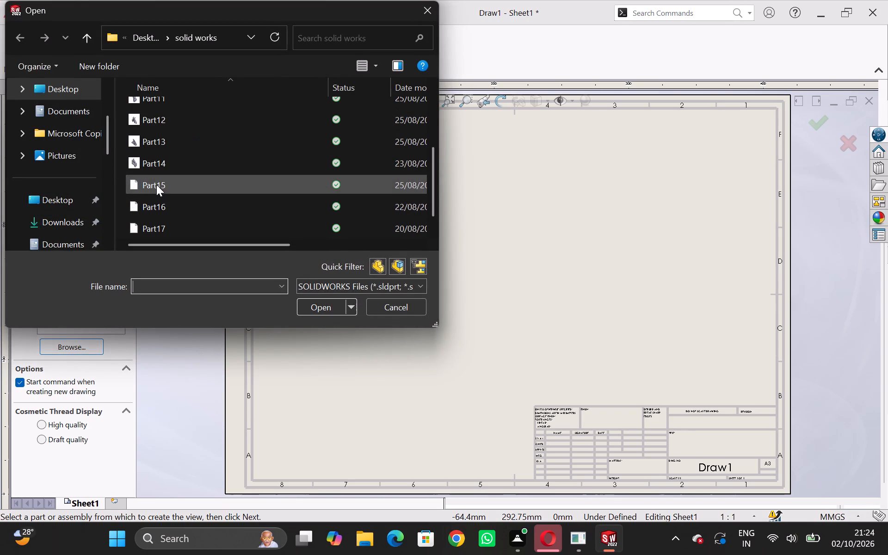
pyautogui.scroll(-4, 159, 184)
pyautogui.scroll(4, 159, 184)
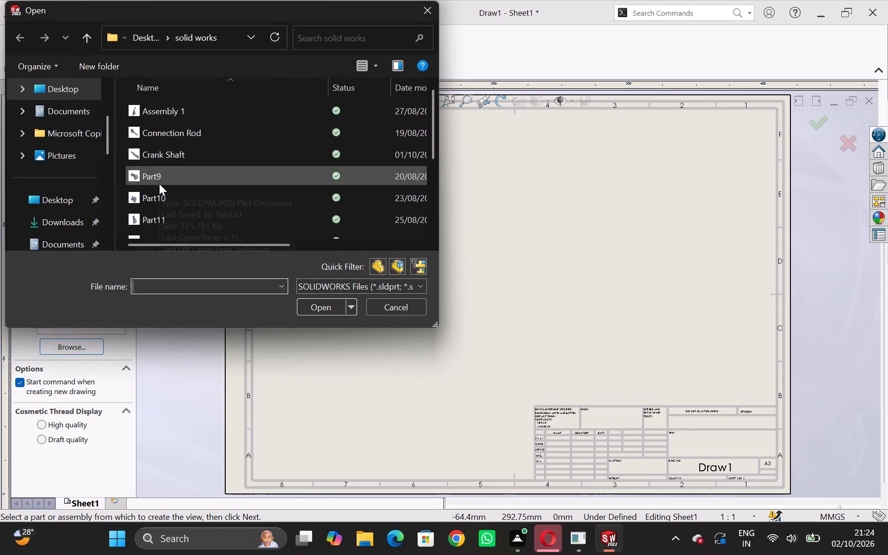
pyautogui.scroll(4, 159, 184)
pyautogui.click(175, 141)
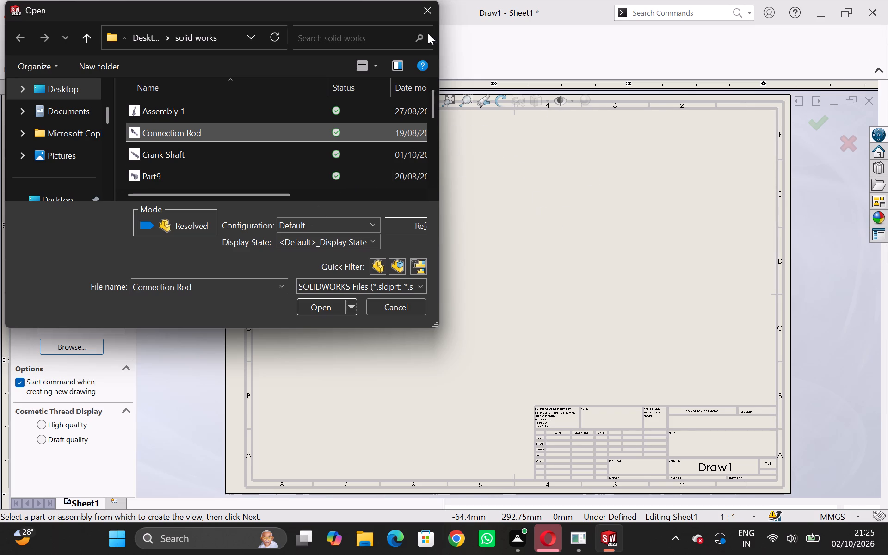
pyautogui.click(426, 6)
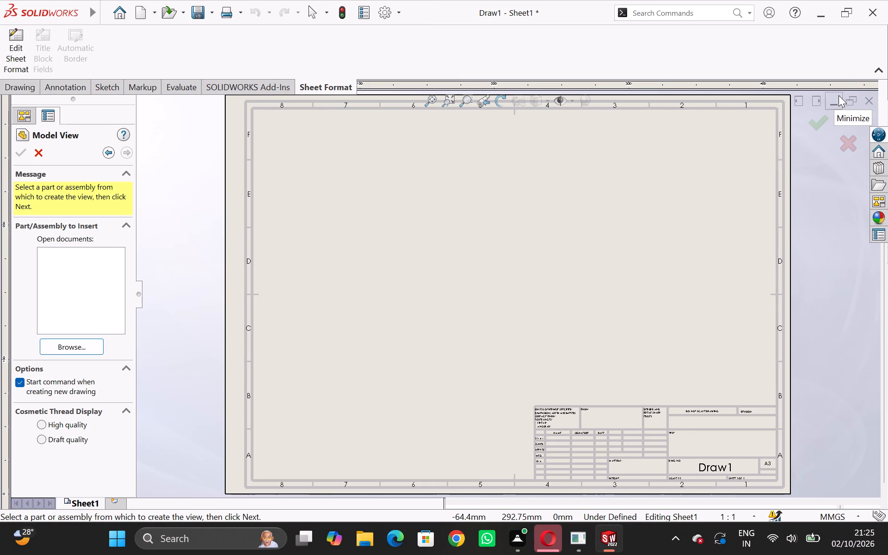
# Minimize the new drawing's window.
pyautogui.click(839, 95)
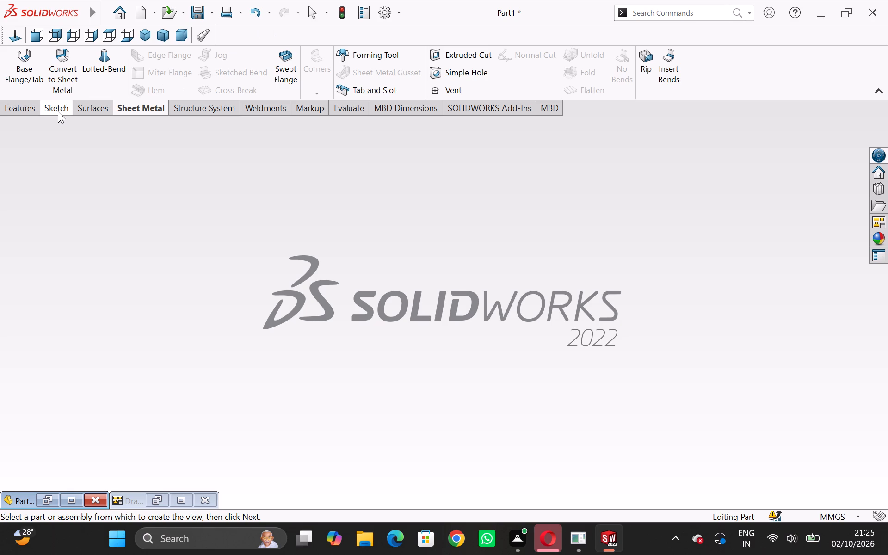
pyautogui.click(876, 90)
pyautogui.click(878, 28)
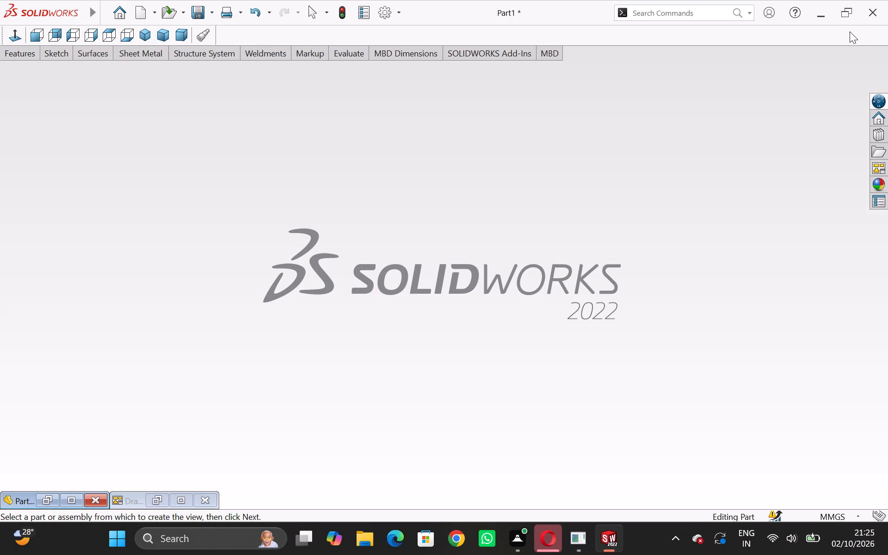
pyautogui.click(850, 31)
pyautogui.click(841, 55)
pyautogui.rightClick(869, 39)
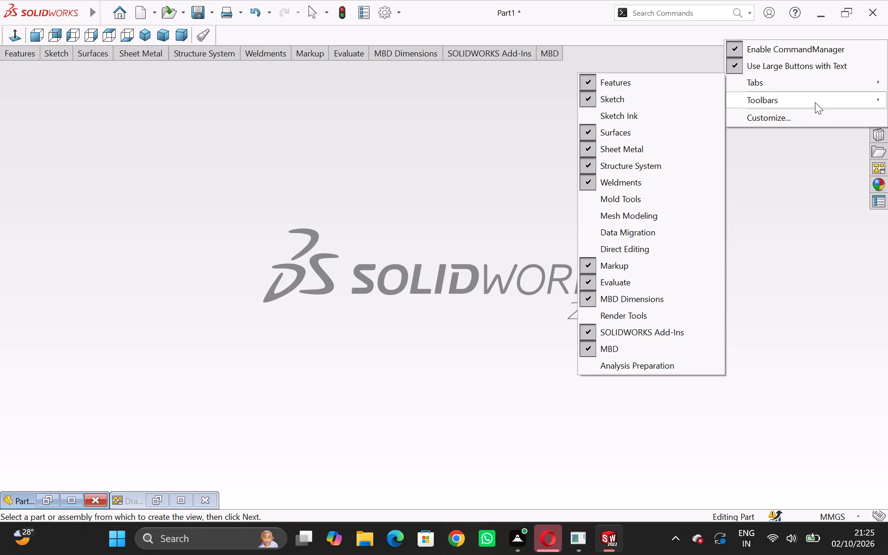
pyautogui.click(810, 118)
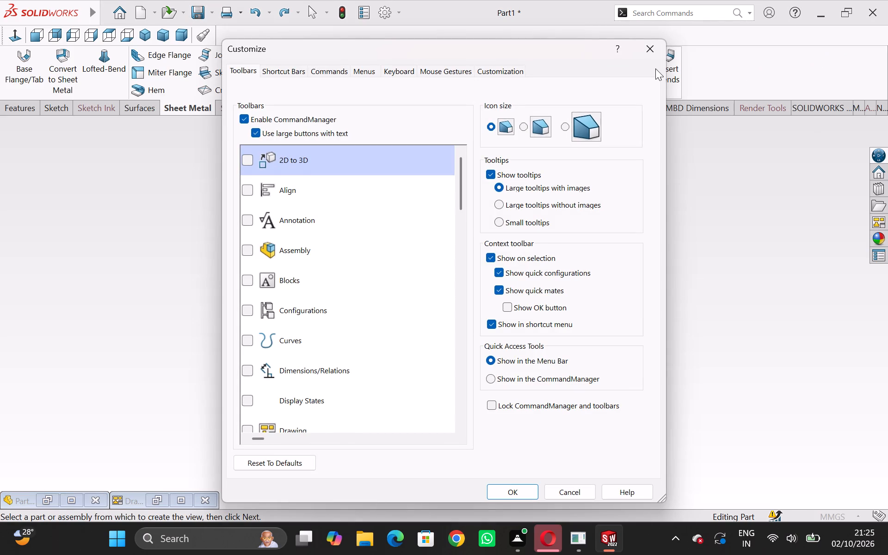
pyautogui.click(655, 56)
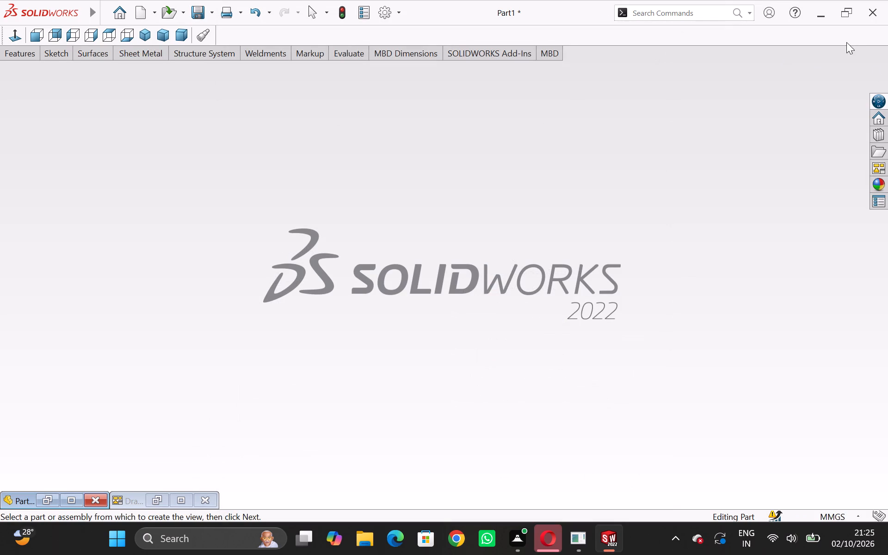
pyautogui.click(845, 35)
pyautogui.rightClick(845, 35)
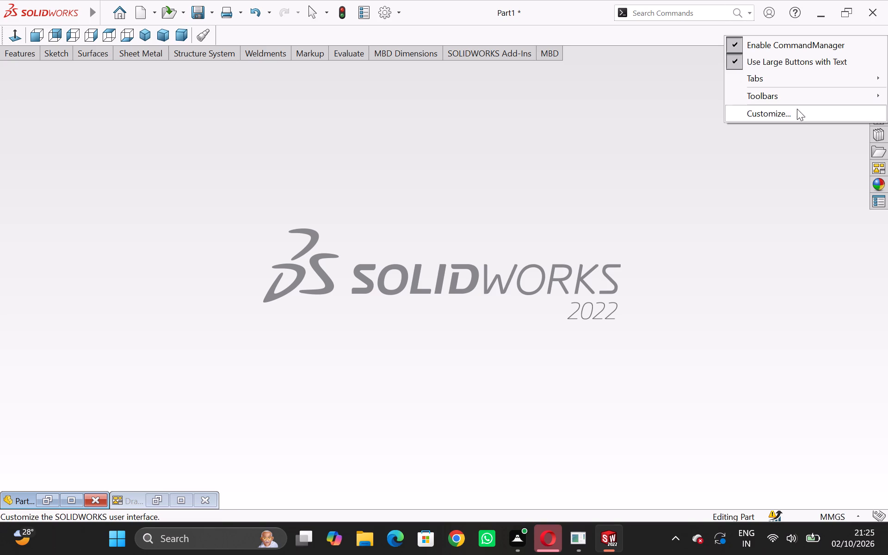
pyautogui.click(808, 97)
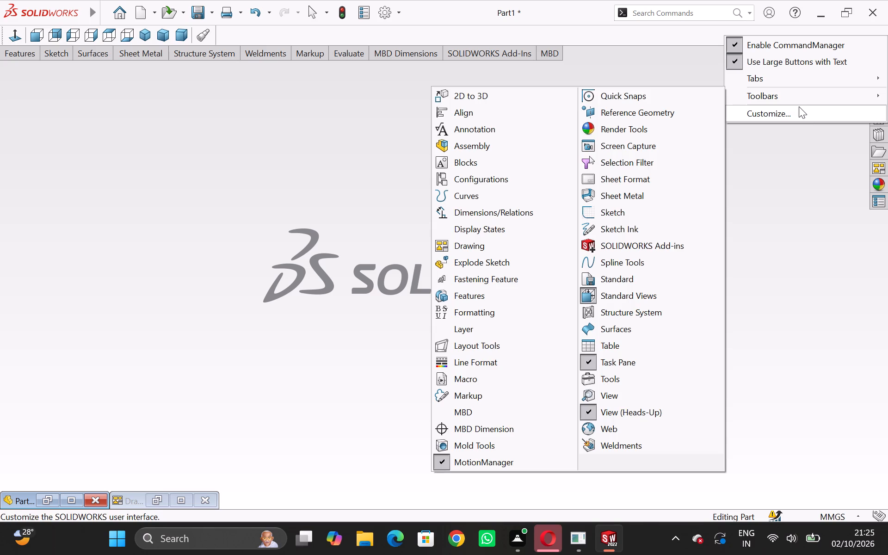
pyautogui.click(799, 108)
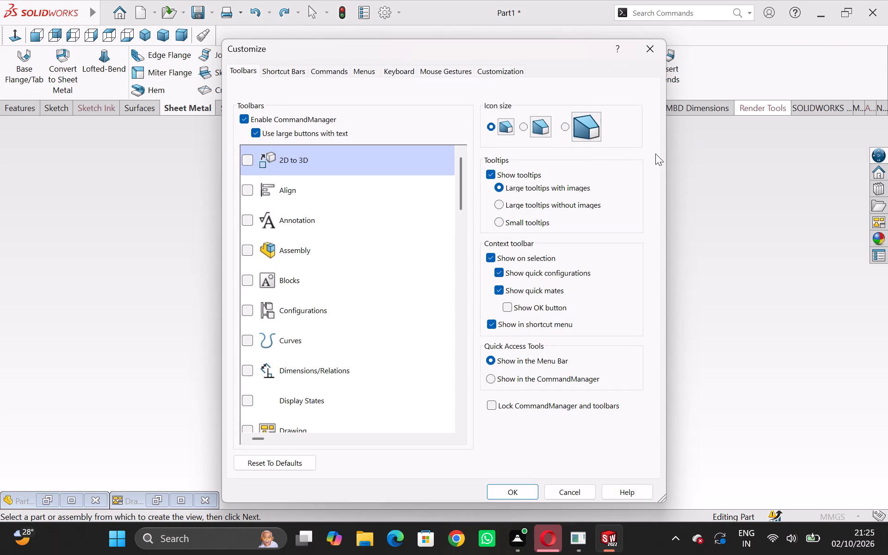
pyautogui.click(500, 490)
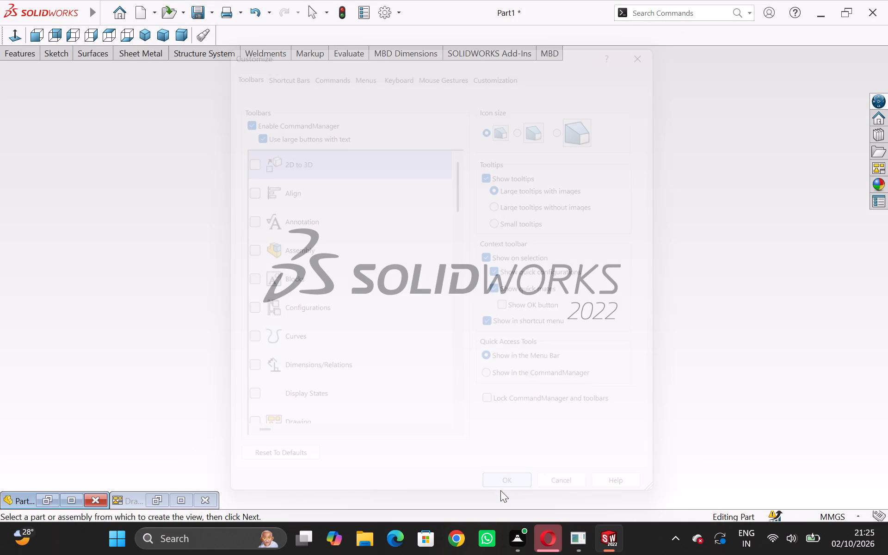
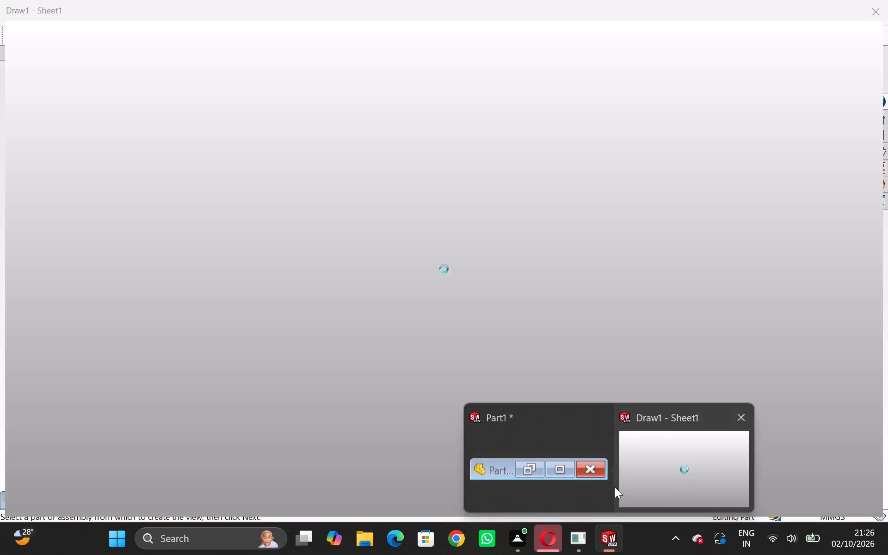
# Restore the minimized connecting rod part window.
pyautogui.click(581, 444)
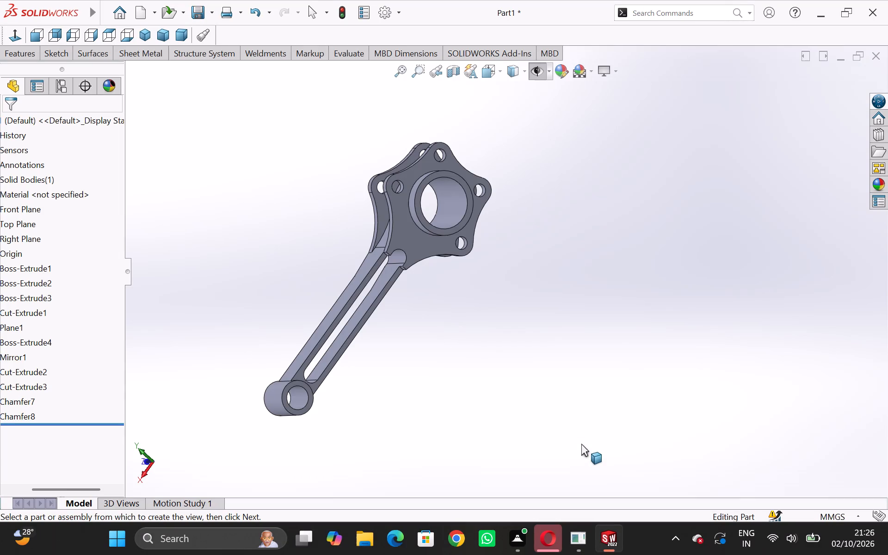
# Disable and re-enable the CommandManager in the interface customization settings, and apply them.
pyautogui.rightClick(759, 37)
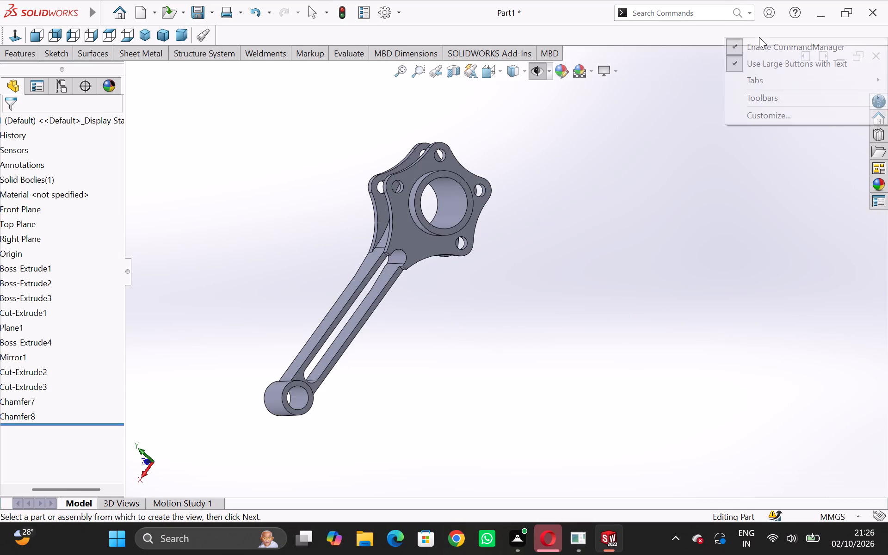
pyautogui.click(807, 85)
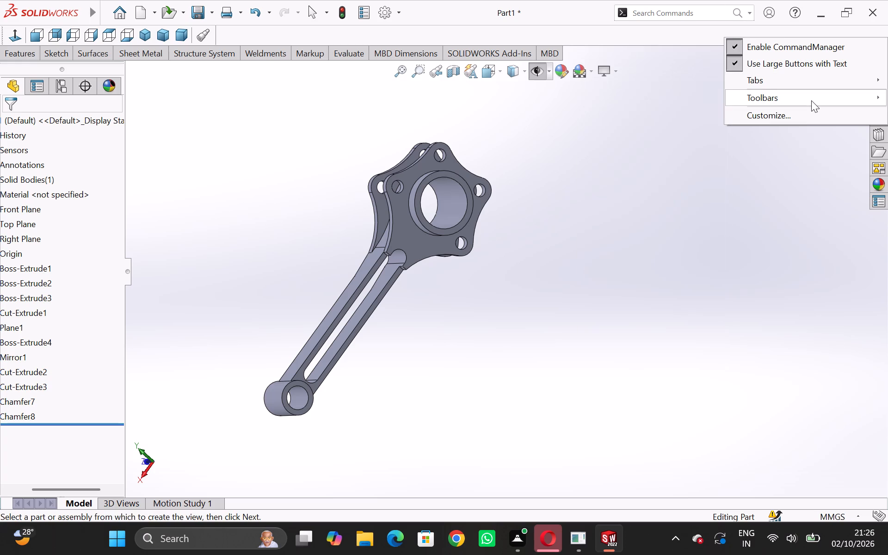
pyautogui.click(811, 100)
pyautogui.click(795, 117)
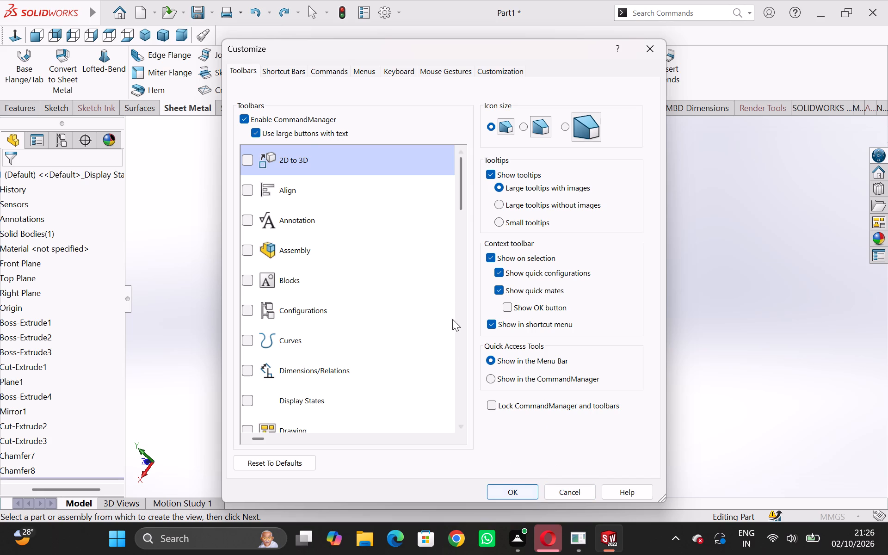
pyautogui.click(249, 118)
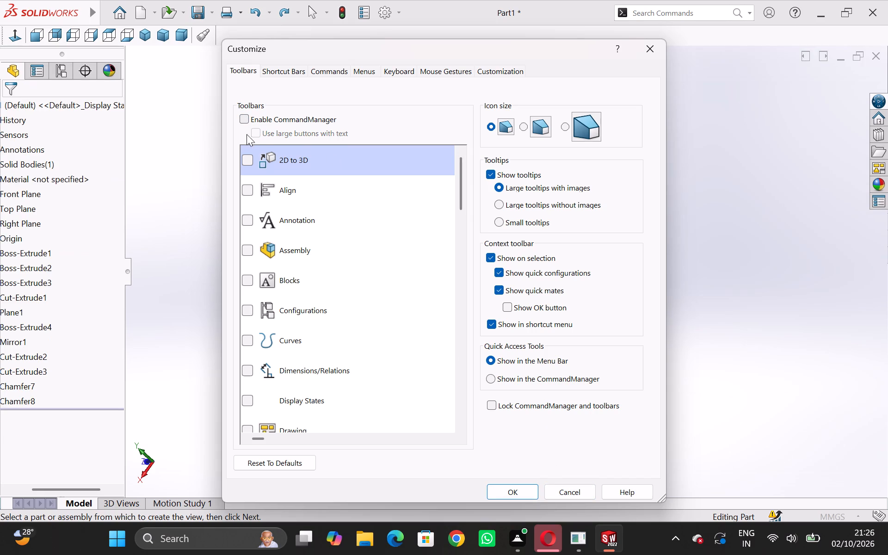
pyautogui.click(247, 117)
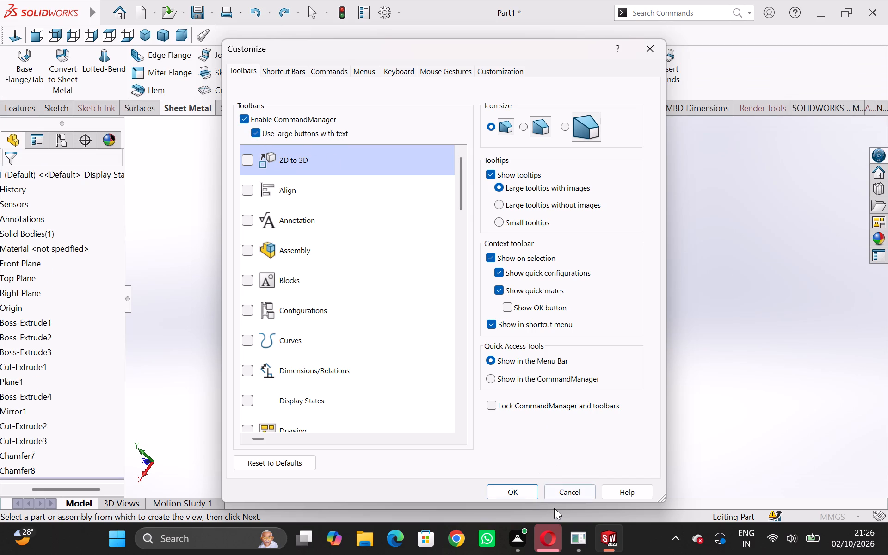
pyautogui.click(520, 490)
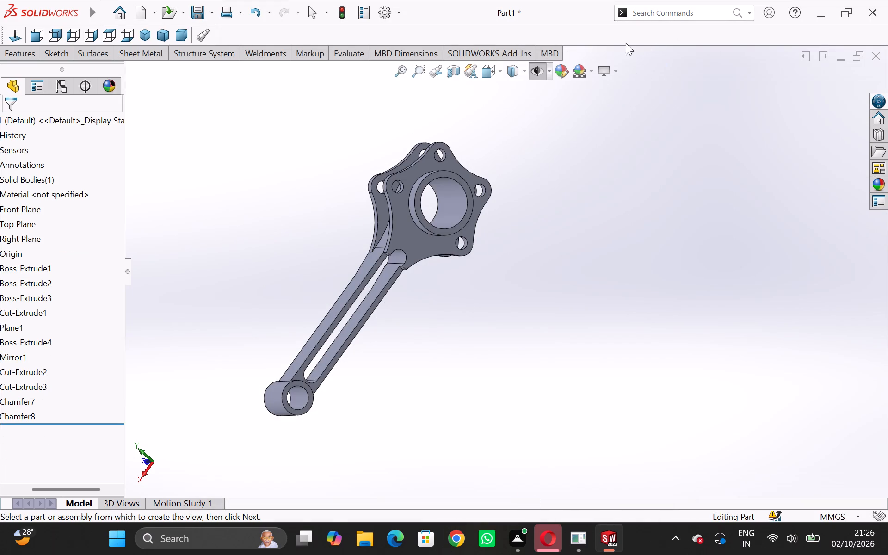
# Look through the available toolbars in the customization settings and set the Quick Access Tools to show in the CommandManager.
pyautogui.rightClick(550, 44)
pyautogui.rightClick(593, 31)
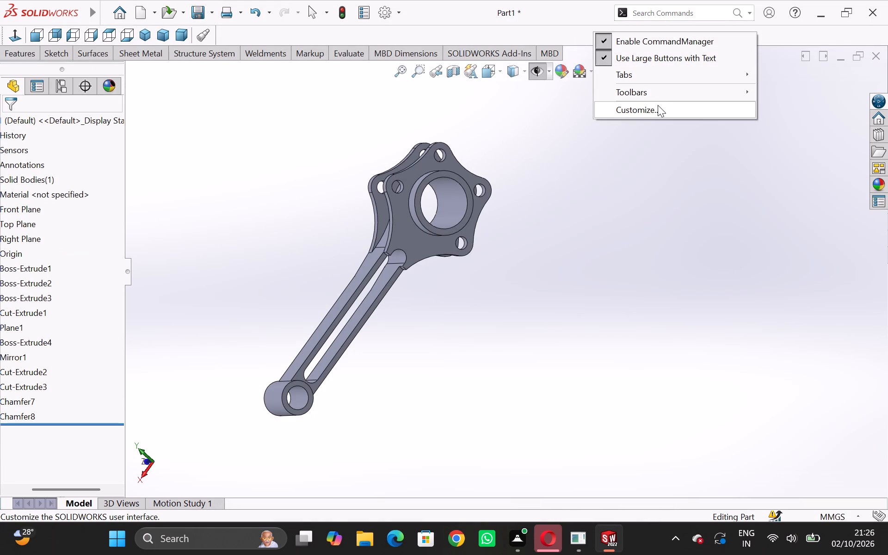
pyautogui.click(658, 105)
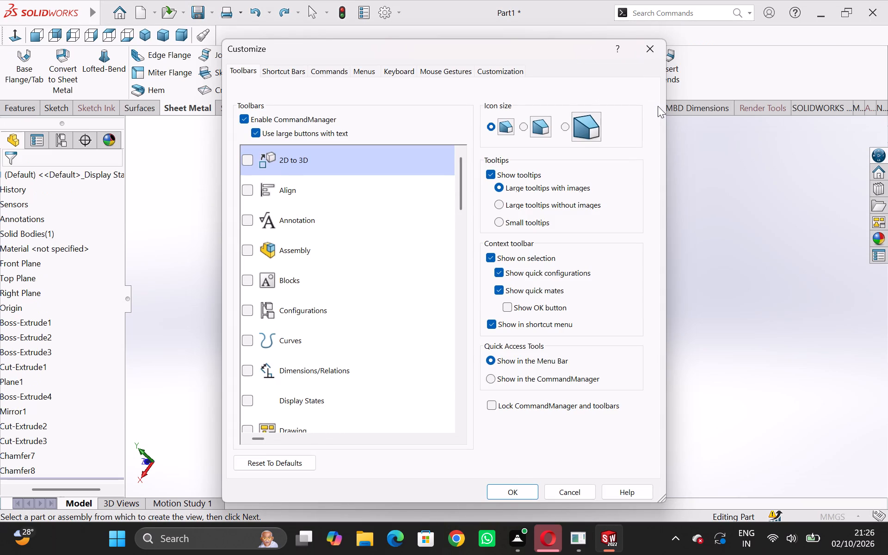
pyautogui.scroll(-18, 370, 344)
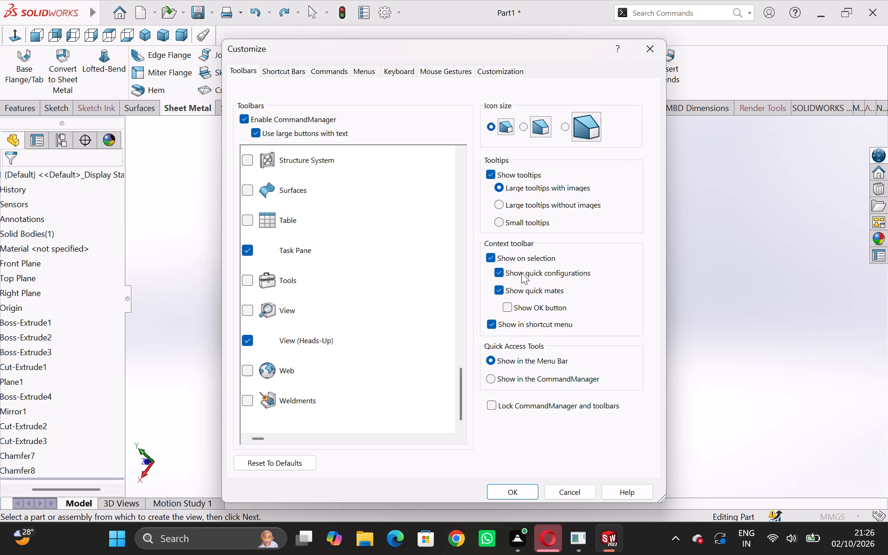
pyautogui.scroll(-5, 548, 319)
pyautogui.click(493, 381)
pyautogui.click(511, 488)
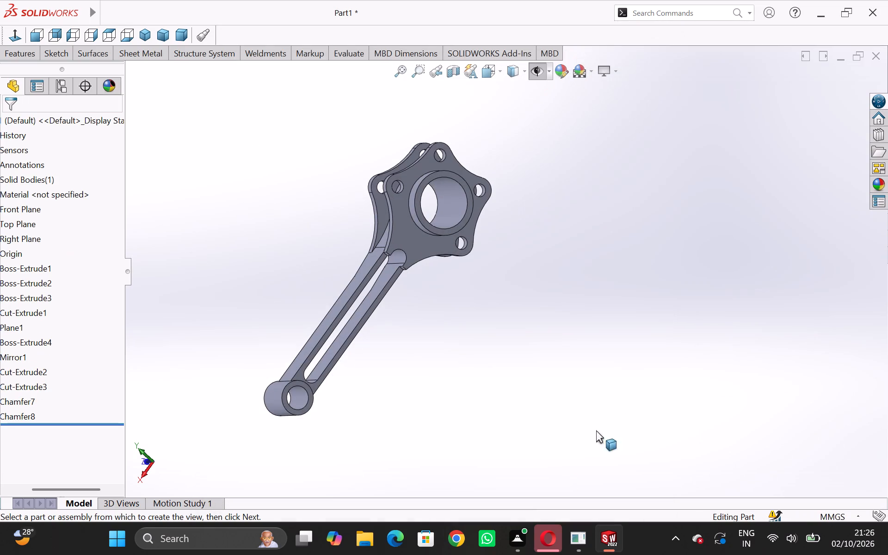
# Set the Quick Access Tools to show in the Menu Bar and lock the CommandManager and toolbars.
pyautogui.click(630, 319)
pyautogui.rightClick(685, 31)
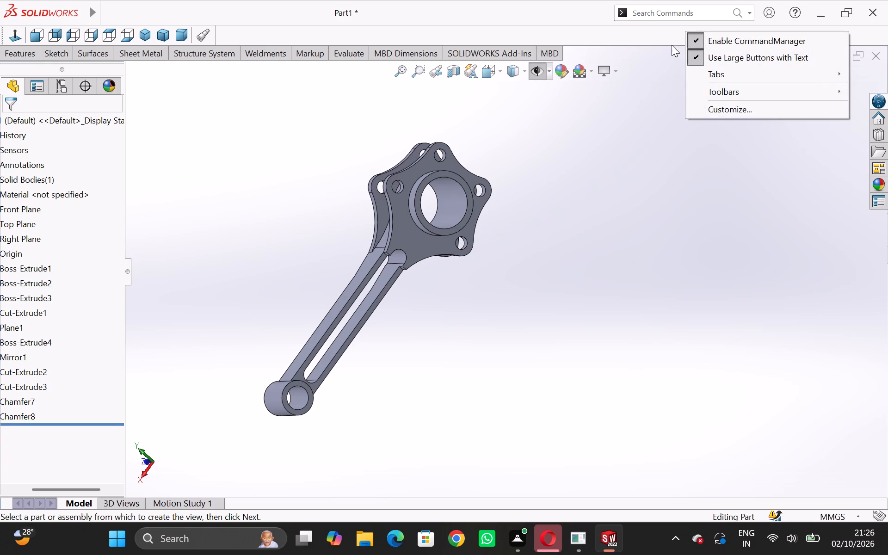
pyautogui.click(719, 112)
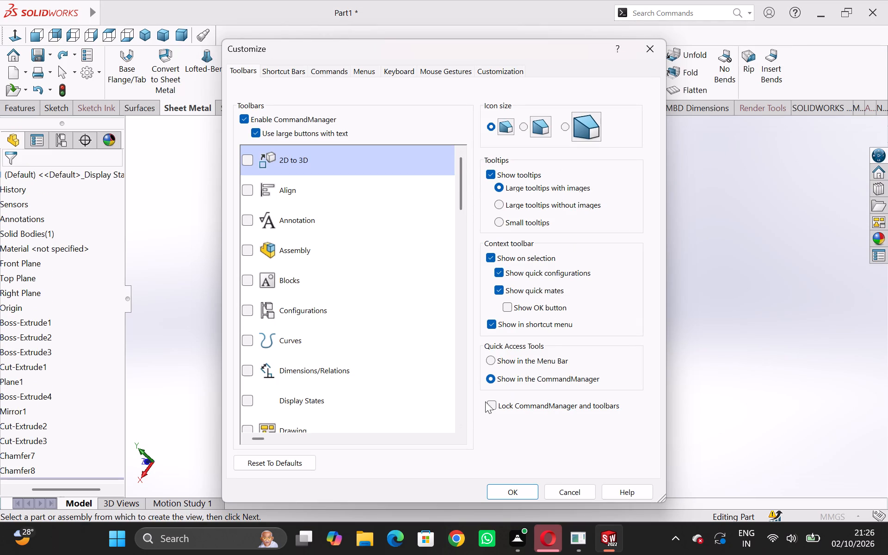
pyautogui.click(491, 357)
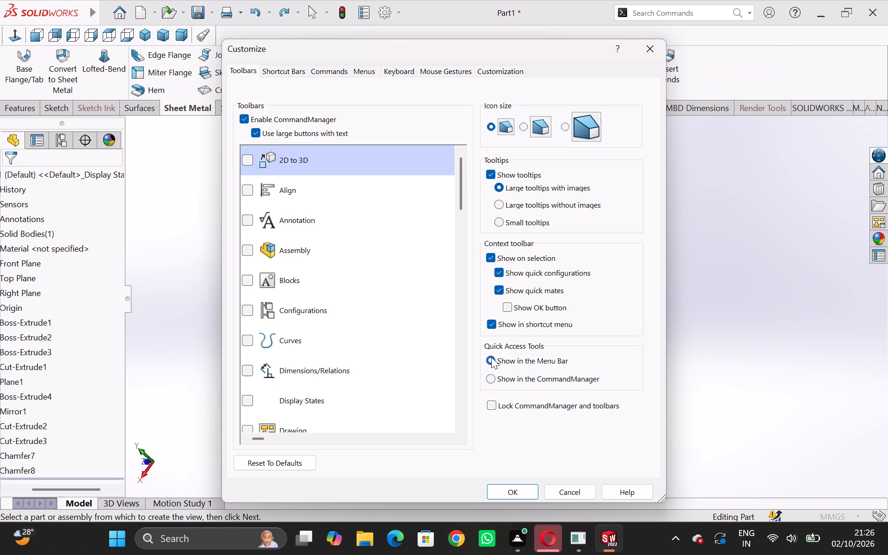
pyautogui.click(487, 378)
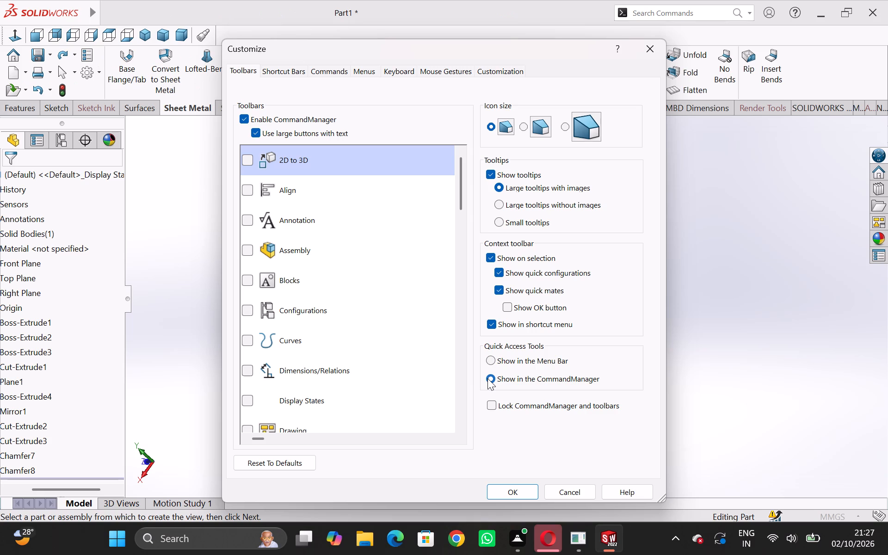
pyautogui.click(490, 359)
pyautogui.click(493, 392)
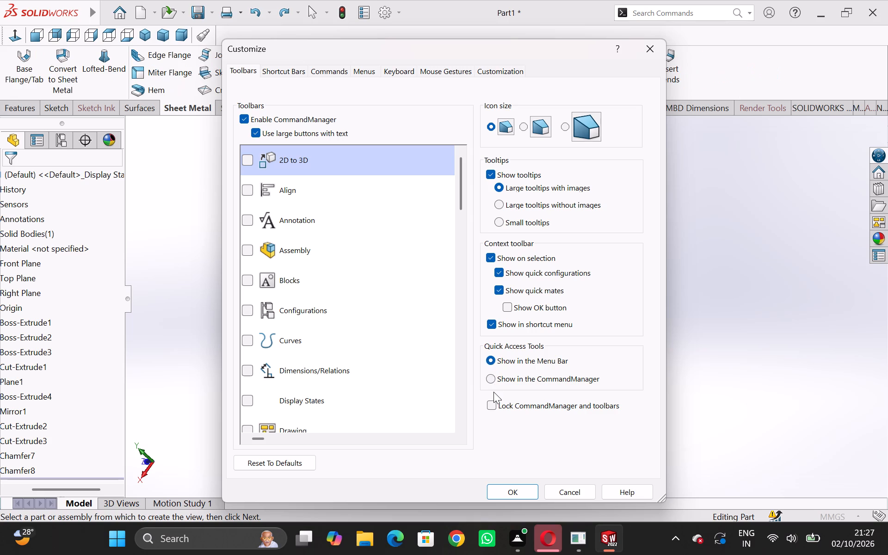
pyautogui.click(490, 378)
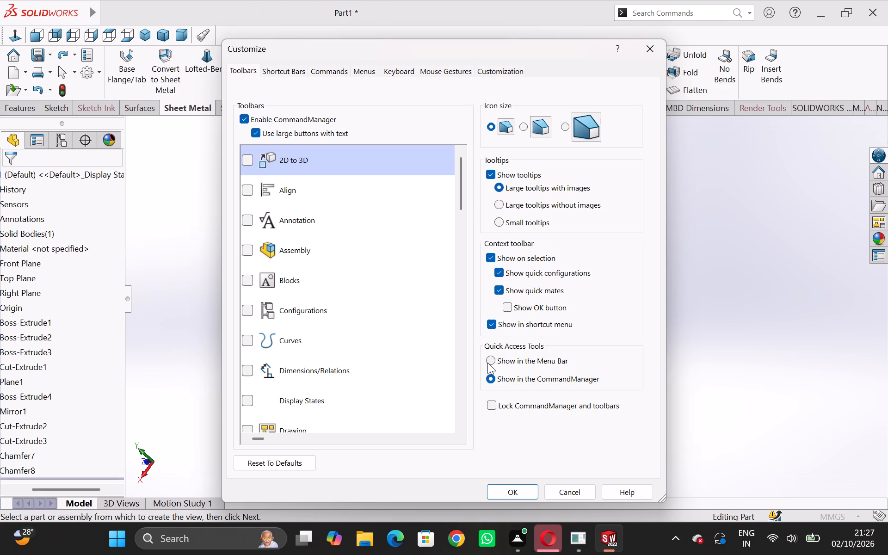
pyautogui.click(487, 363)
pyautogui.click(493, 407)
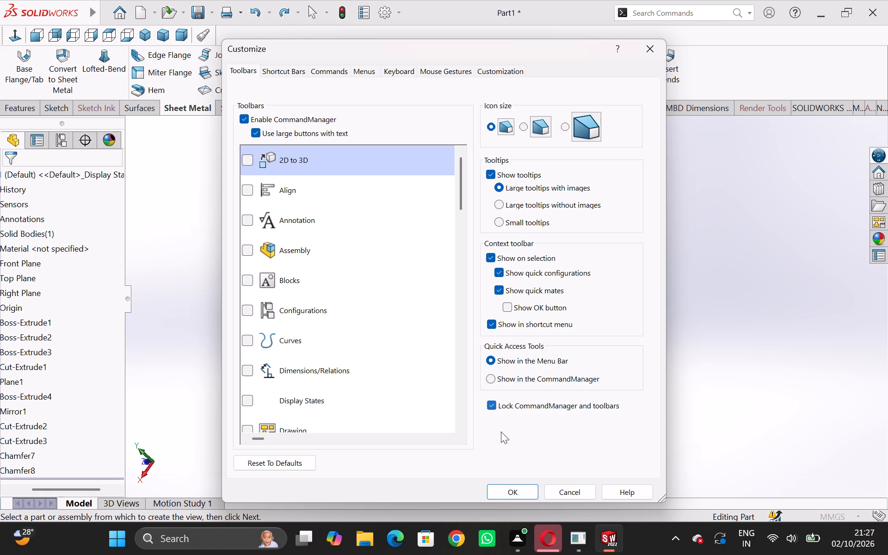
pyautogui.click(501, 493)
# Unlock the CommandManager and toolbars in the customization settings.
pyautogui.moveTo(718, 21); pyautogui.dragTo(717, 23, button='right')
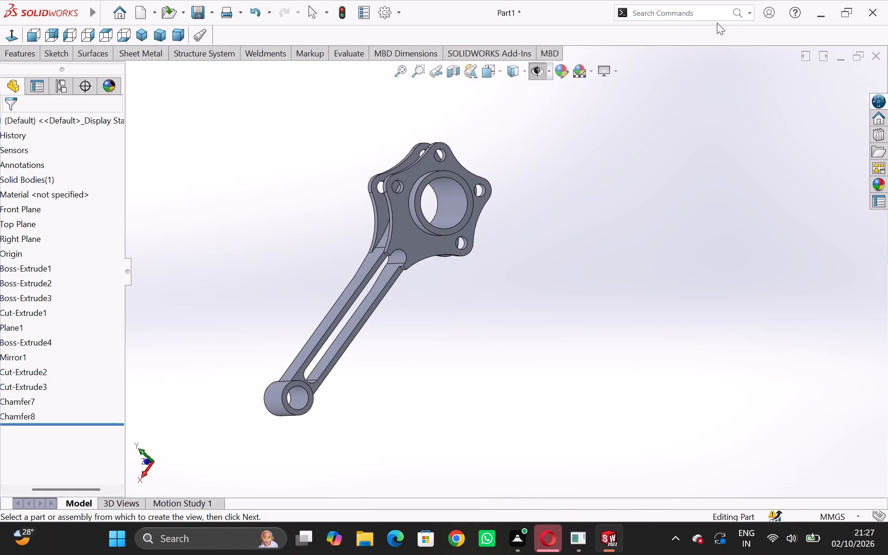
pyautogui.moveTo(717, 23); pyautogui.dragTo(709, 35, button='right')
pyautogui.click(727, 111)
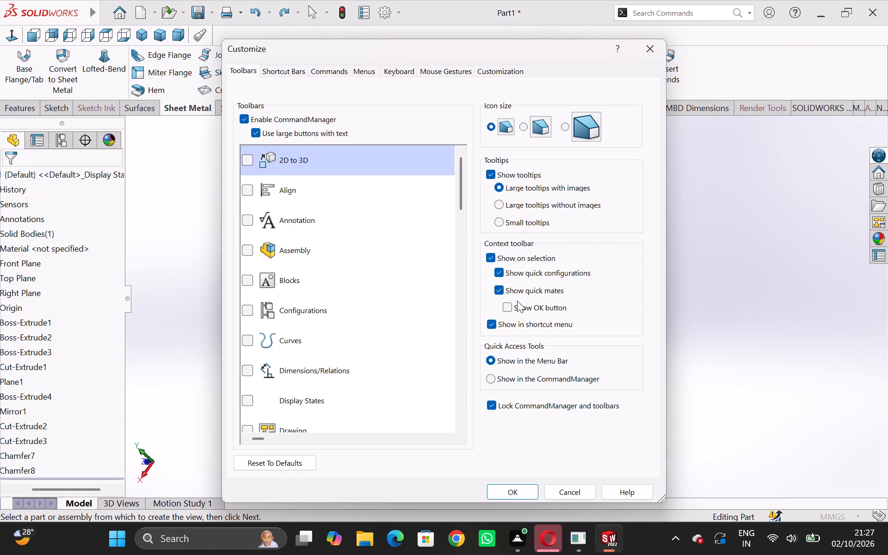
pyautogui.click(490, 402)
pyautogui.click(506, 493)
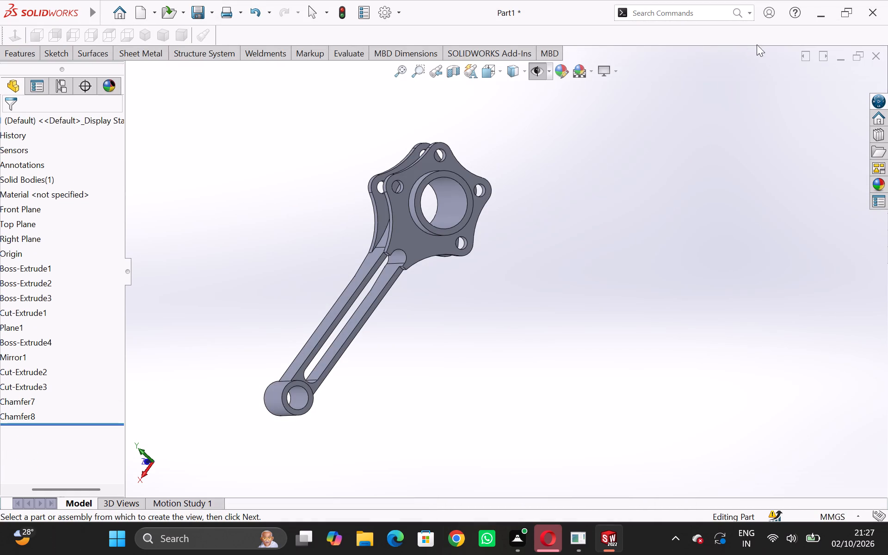
# Open the interface customization settings again.
pyautogui.rightClick(765, 40)
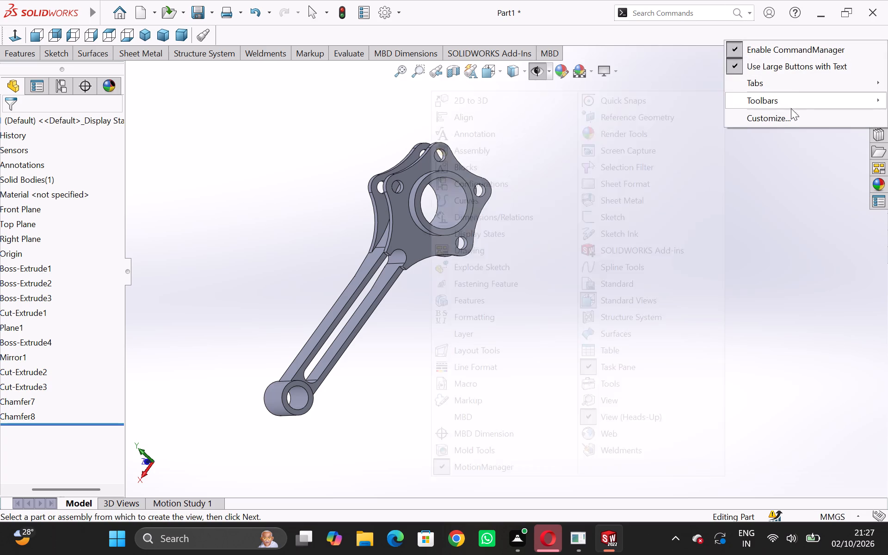
pyautogui.click(783, 125)
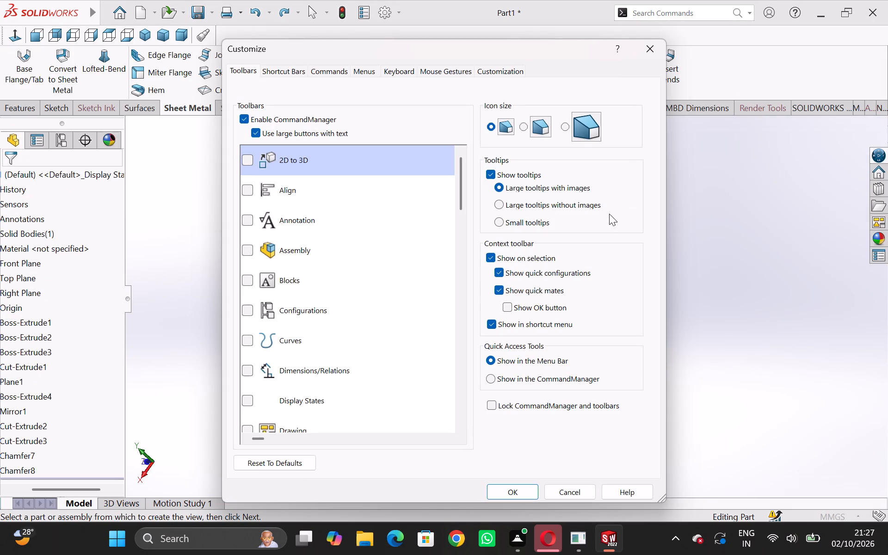
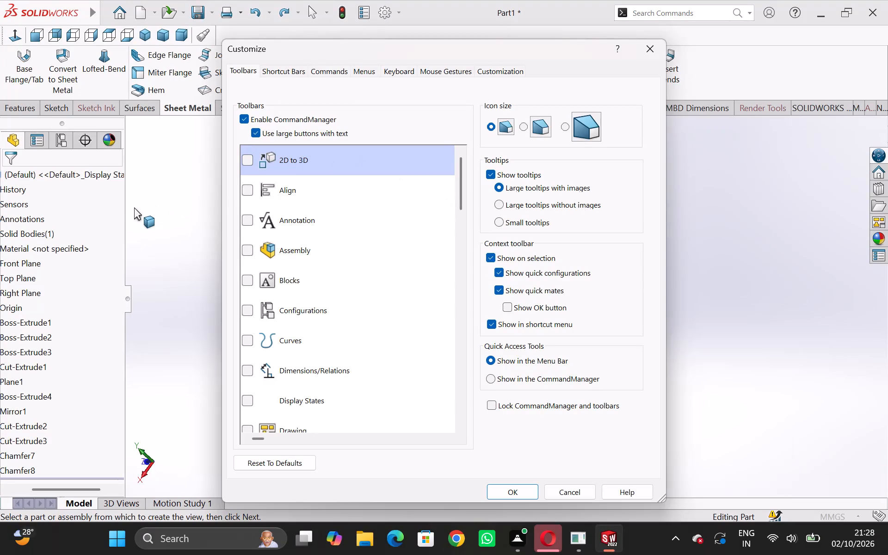
# Accept the interface customization settings and close them.
pyautogui.click(134, 207)
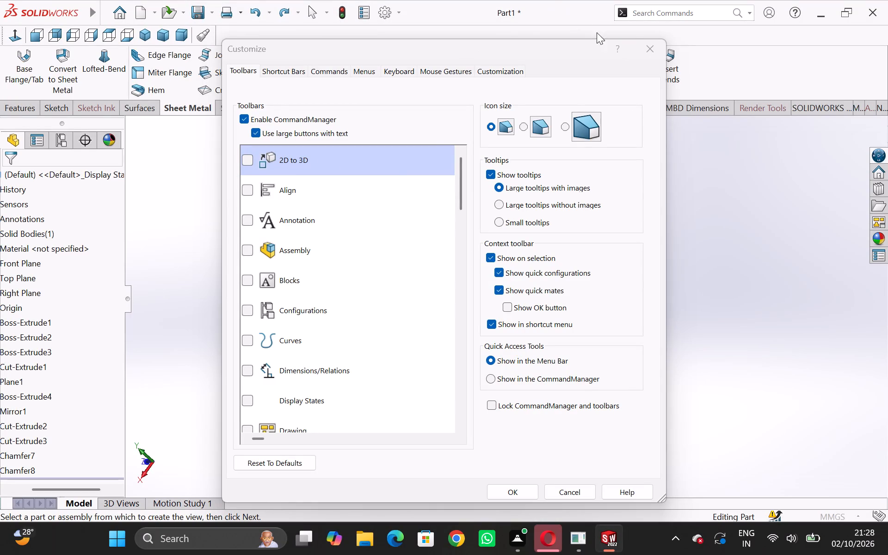
pyautogui.click(510, 494)
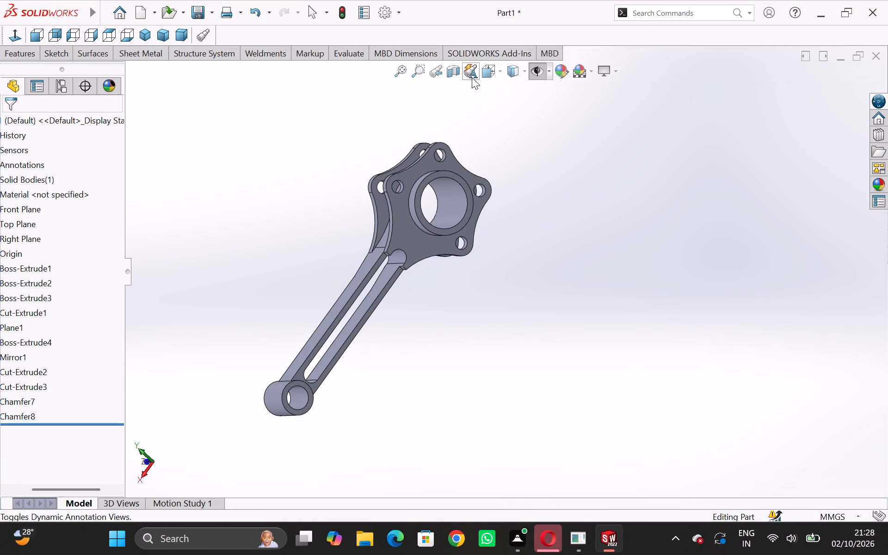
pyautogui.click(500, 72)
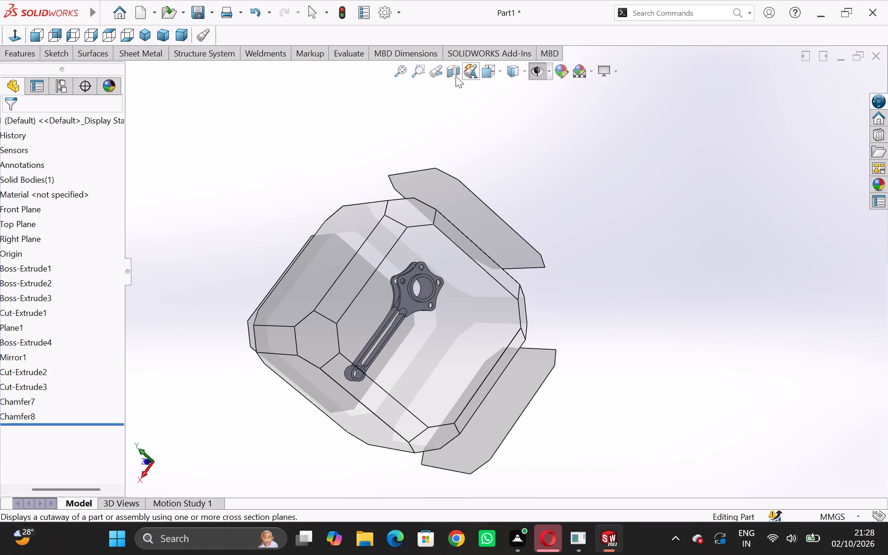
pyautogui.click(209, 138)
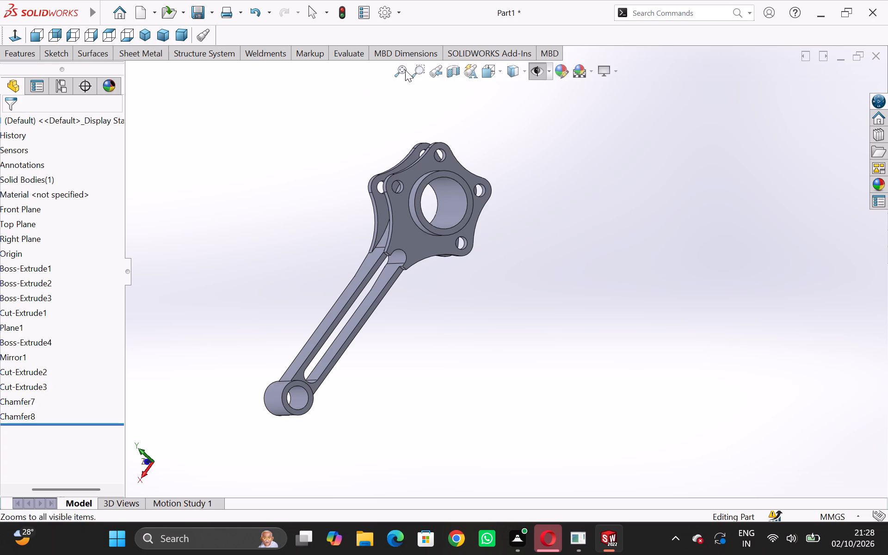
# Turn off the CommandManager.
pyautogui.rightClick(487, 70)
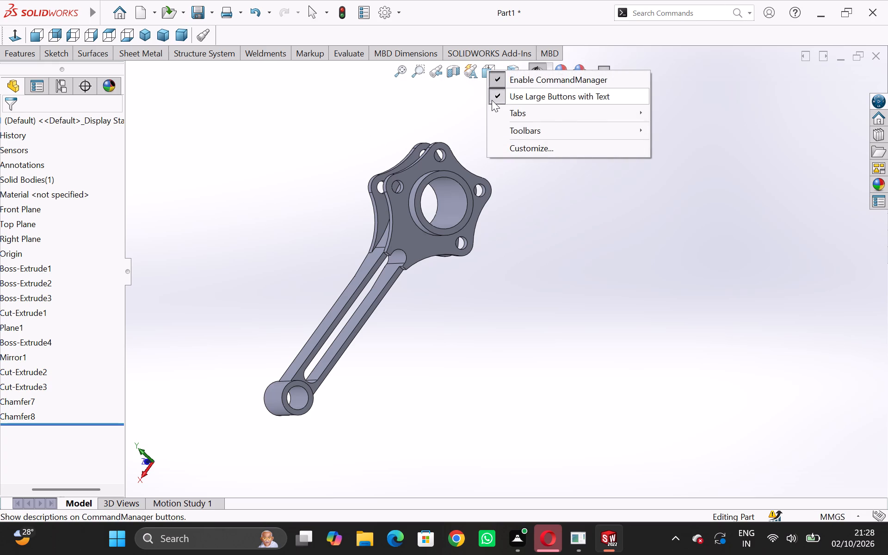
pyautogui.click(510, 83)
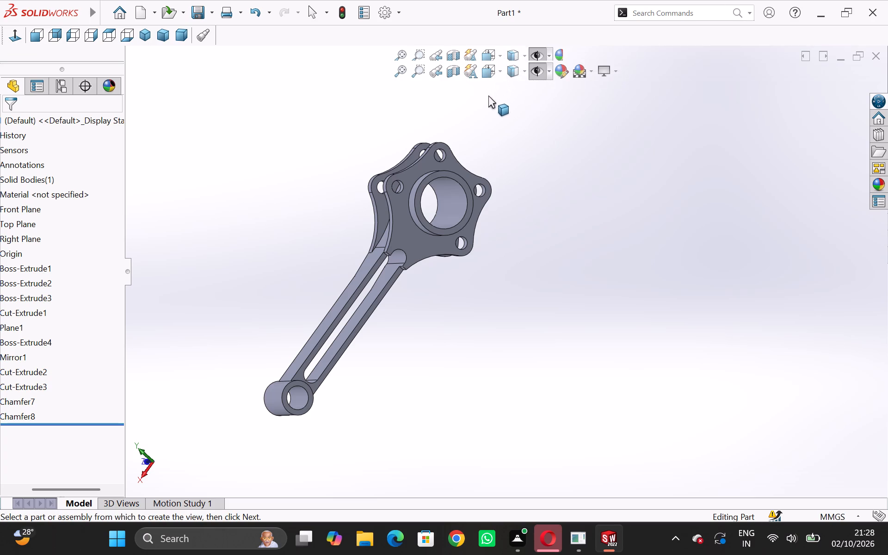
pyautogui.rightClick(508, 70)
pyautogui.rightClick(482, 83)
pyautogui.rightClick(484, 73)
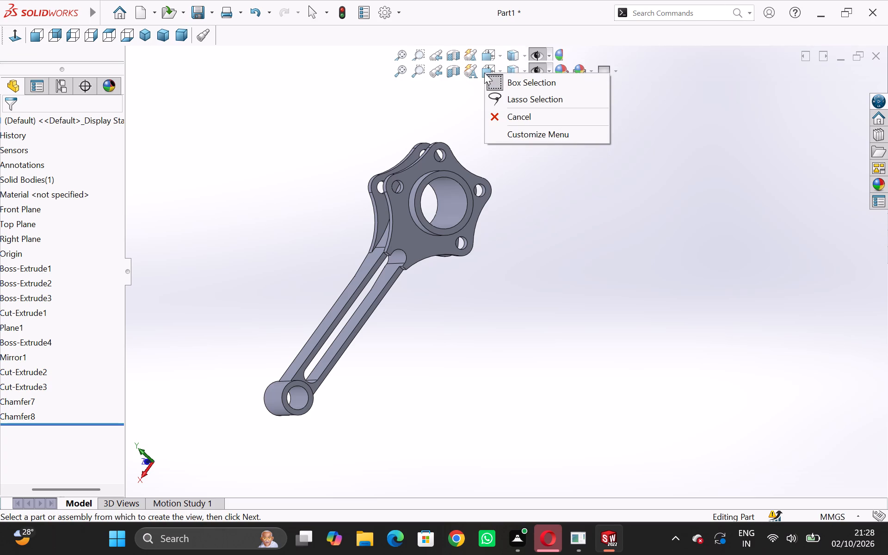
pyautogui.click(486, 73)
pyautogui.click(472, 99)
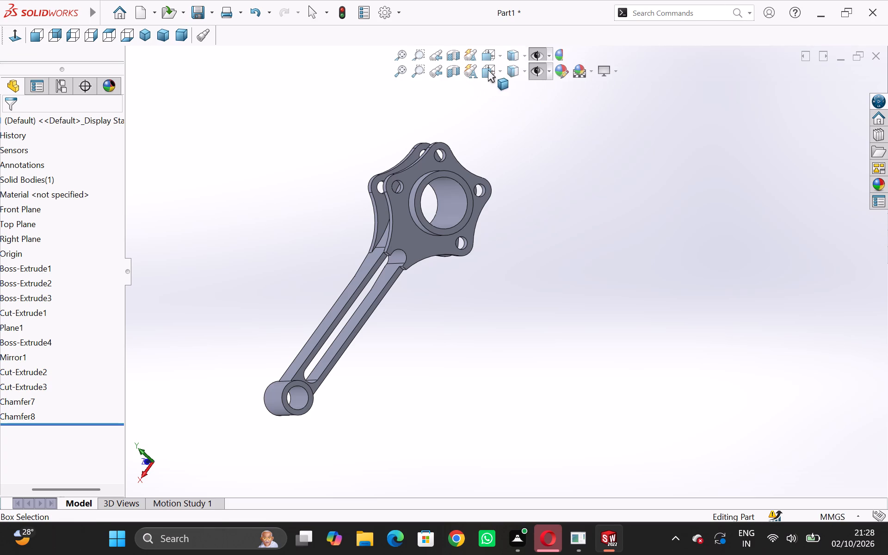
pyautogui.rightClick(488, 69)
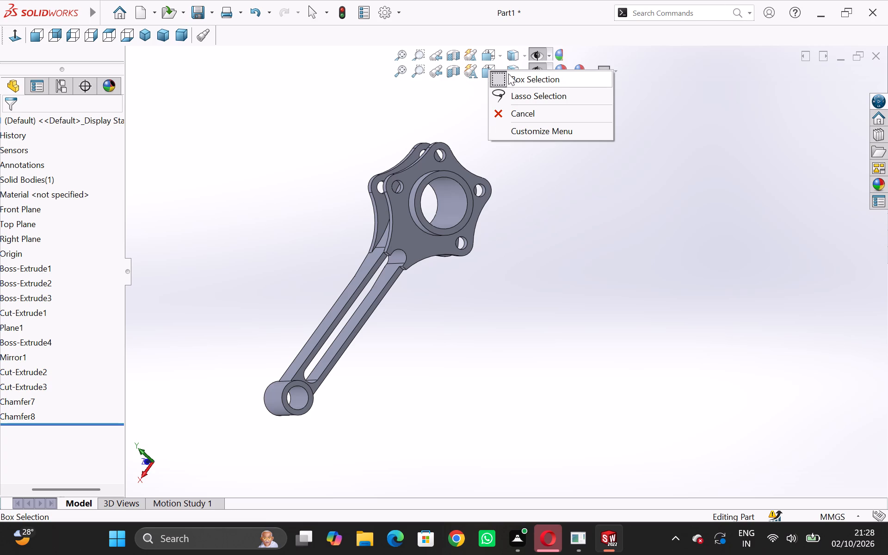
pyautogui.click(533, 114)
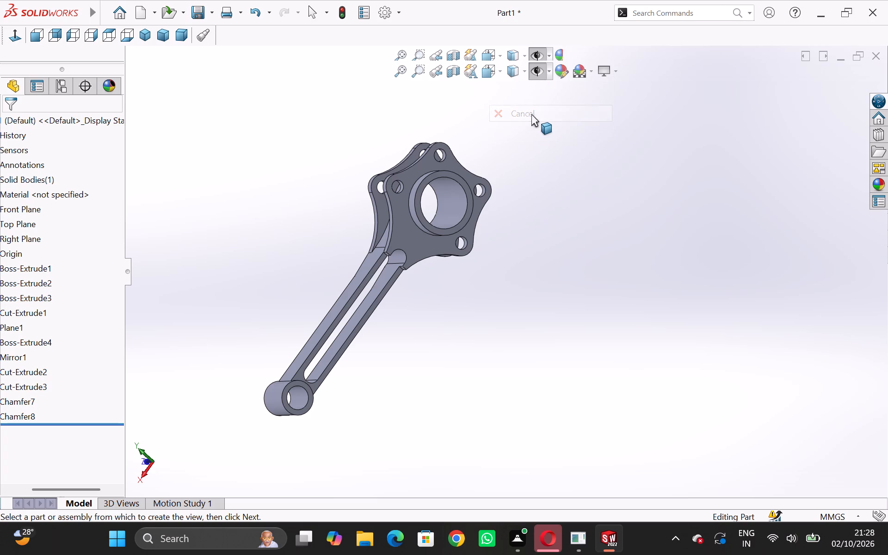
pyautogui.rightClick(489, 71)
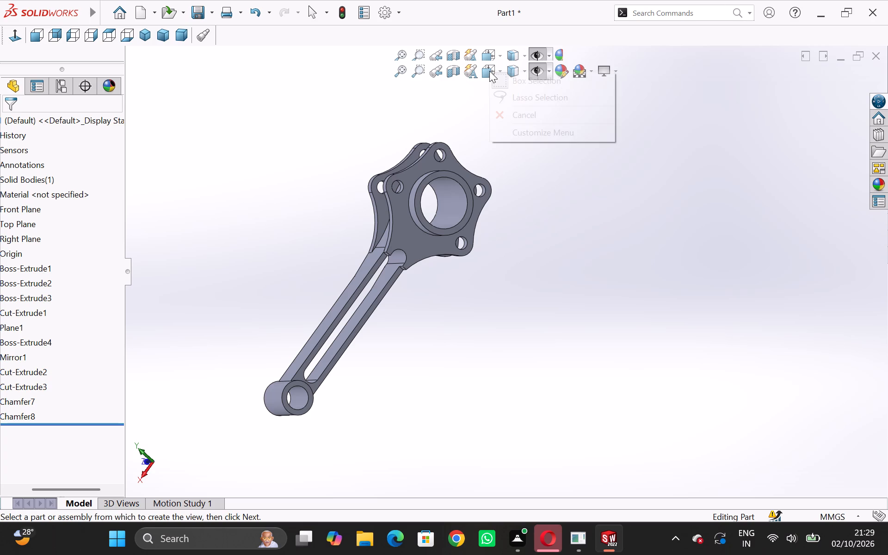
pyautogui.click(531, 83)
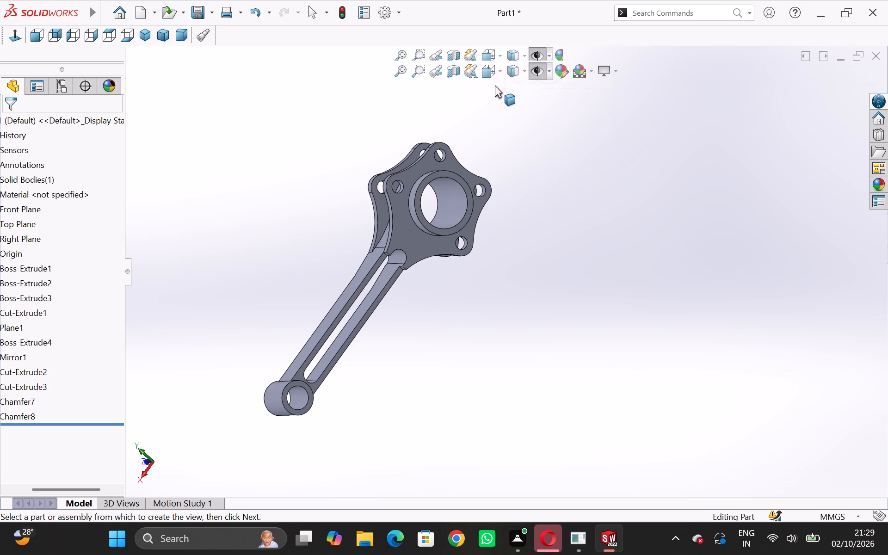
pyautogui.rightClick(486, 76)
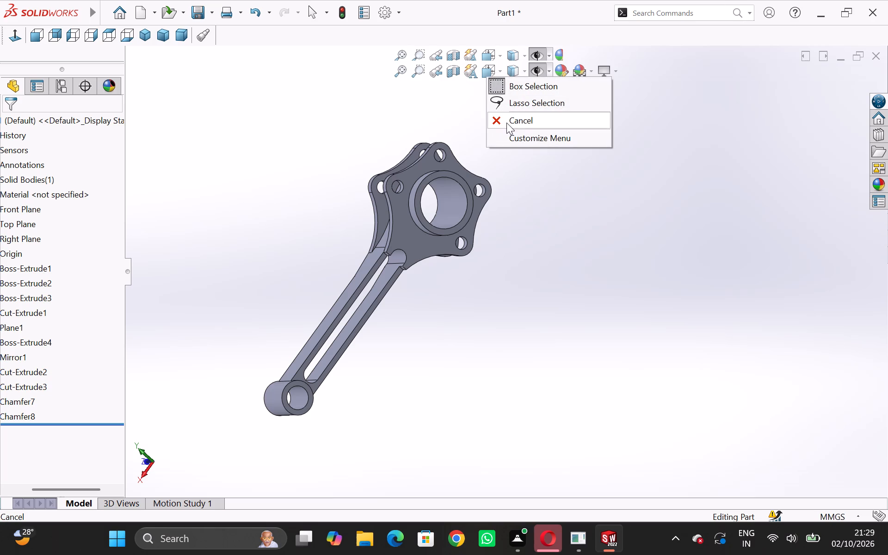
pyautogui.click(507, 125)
# Customize the selection shortcut menu to hide its Cancel command.
pyautogui.rightClick(487, 73)
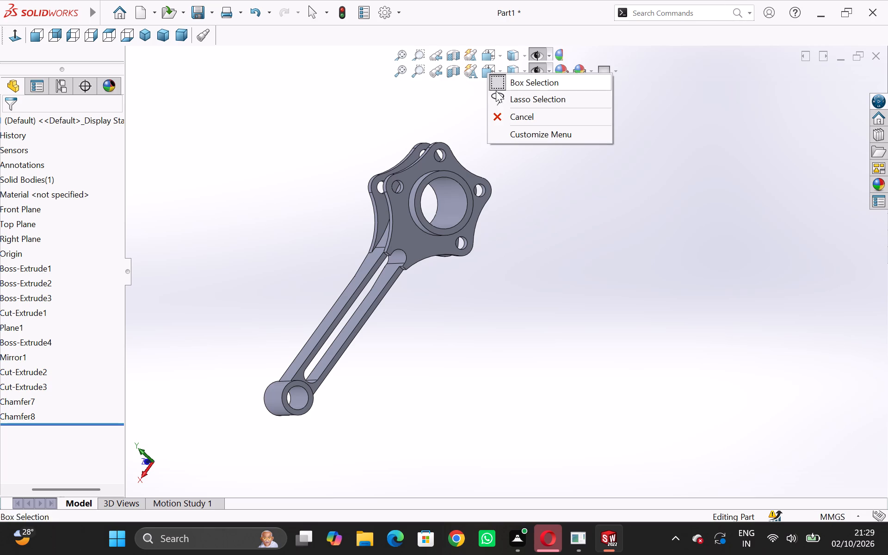
pyautogui.click(523, 129)
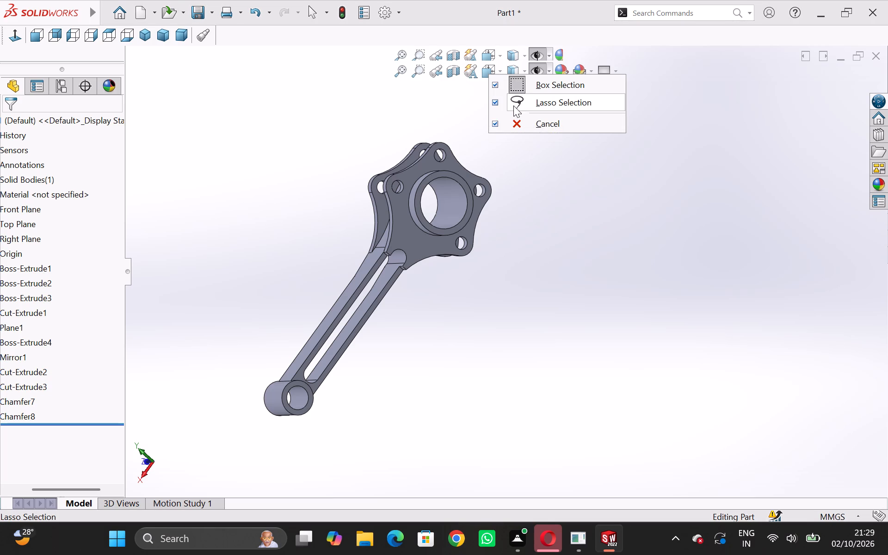
pyautogui.click(530, 123)
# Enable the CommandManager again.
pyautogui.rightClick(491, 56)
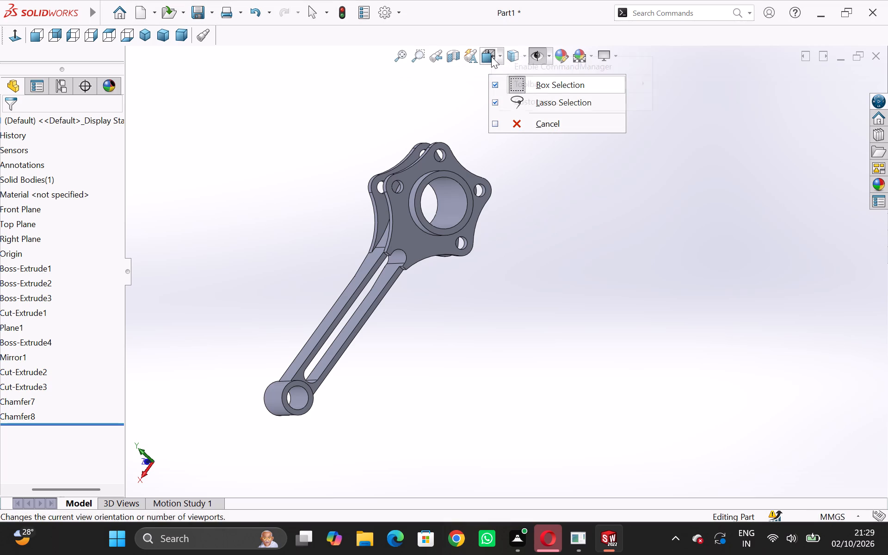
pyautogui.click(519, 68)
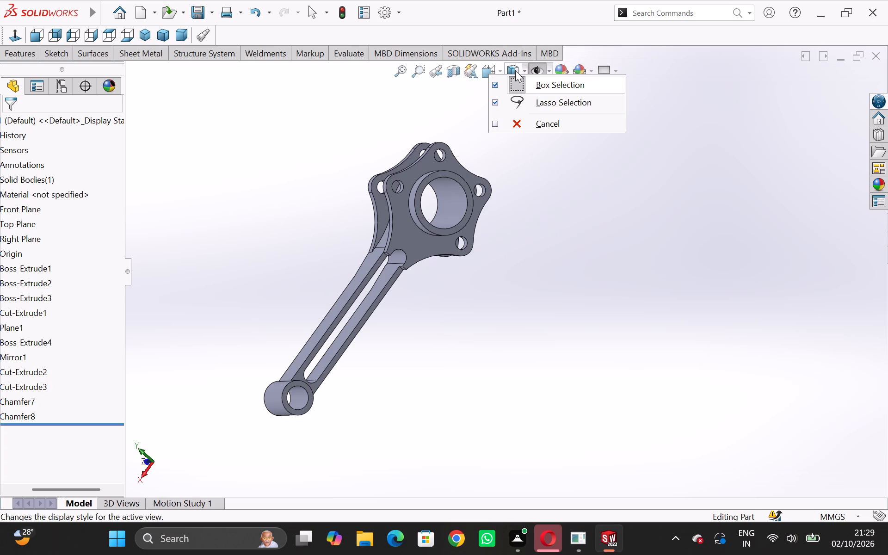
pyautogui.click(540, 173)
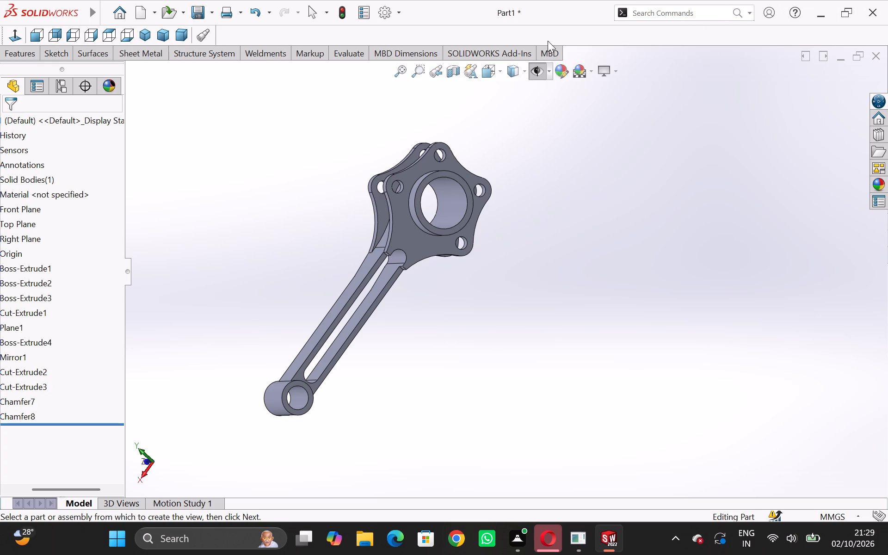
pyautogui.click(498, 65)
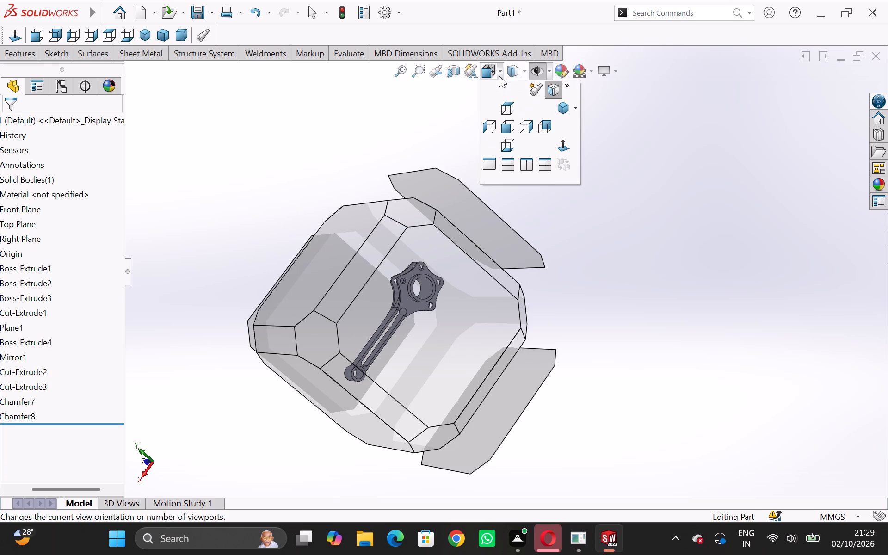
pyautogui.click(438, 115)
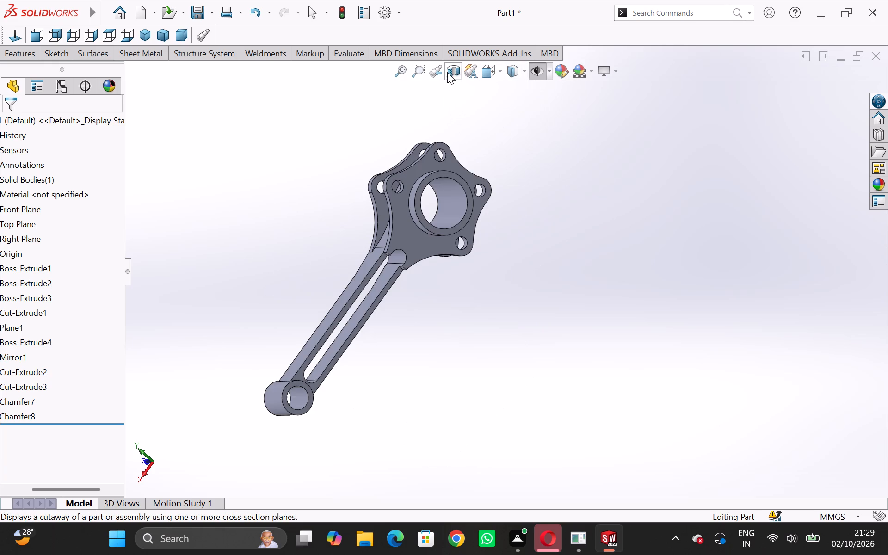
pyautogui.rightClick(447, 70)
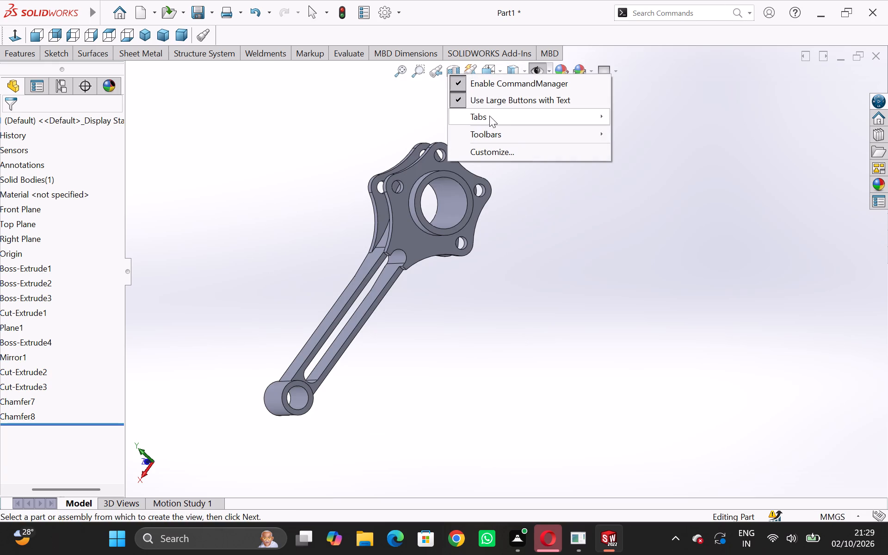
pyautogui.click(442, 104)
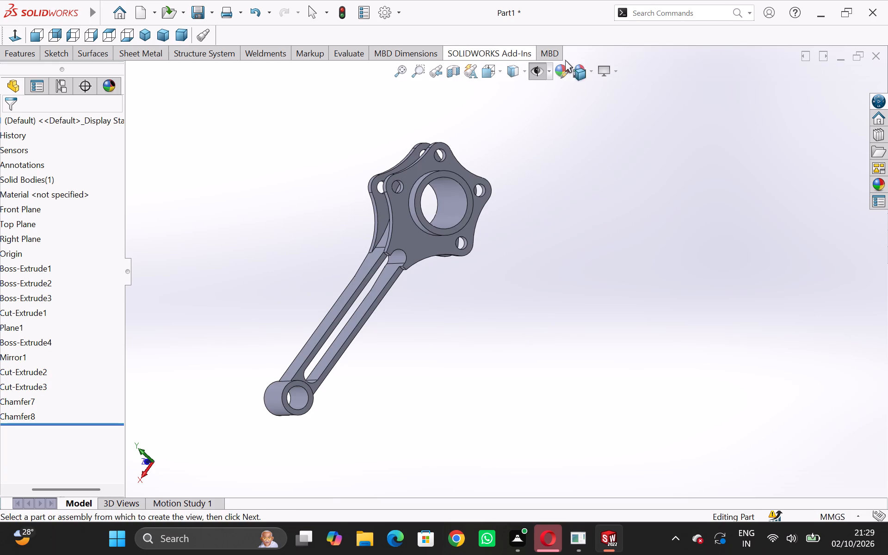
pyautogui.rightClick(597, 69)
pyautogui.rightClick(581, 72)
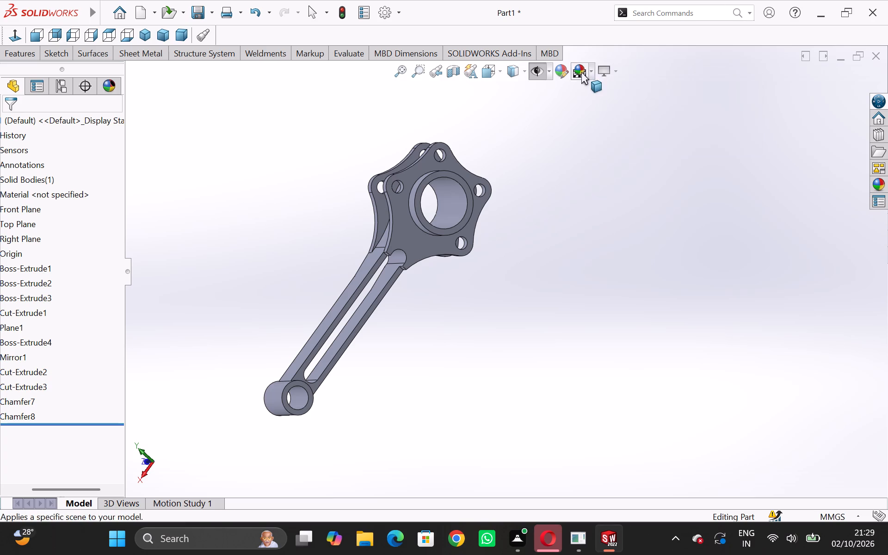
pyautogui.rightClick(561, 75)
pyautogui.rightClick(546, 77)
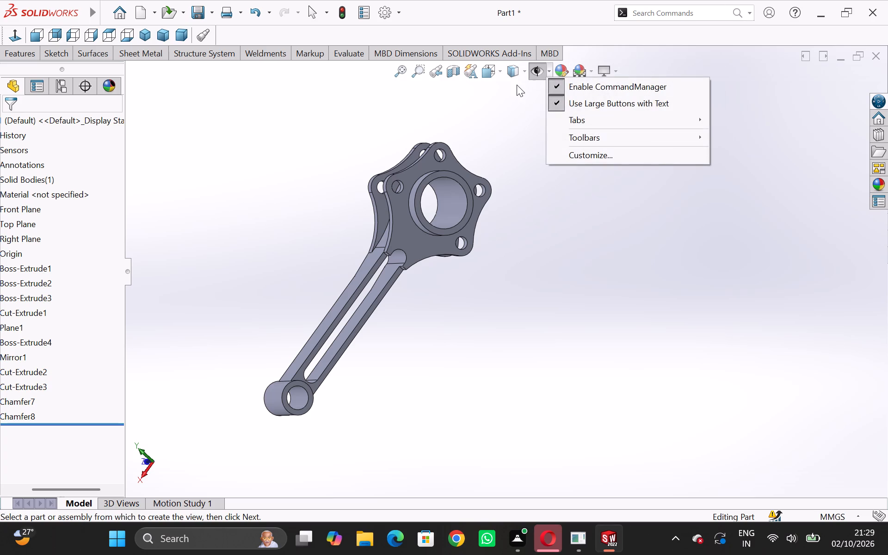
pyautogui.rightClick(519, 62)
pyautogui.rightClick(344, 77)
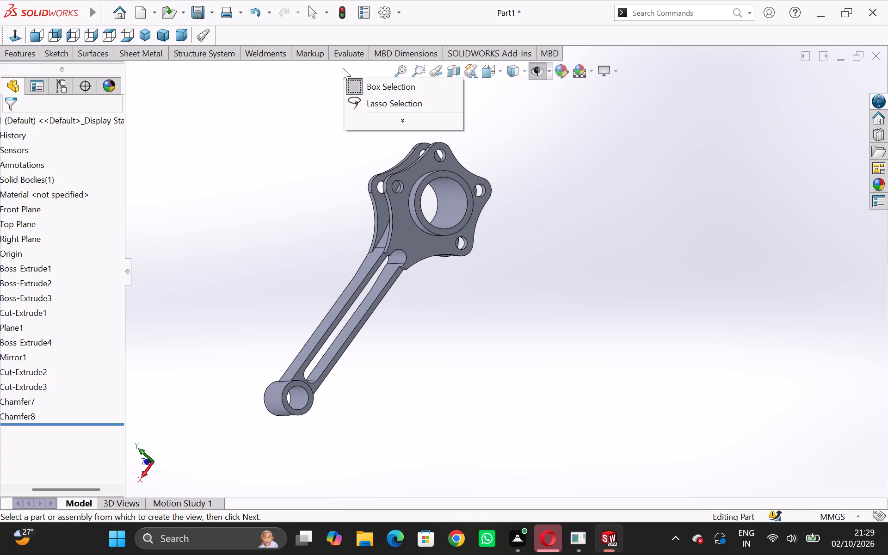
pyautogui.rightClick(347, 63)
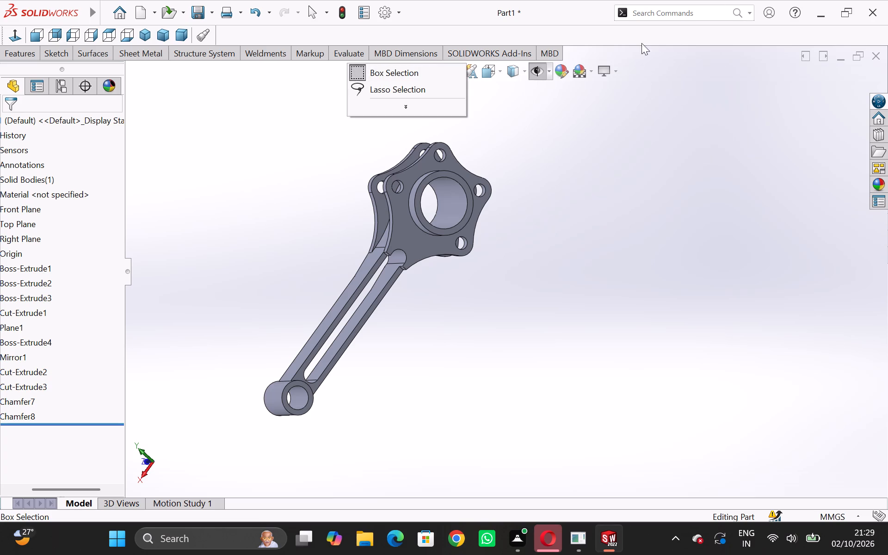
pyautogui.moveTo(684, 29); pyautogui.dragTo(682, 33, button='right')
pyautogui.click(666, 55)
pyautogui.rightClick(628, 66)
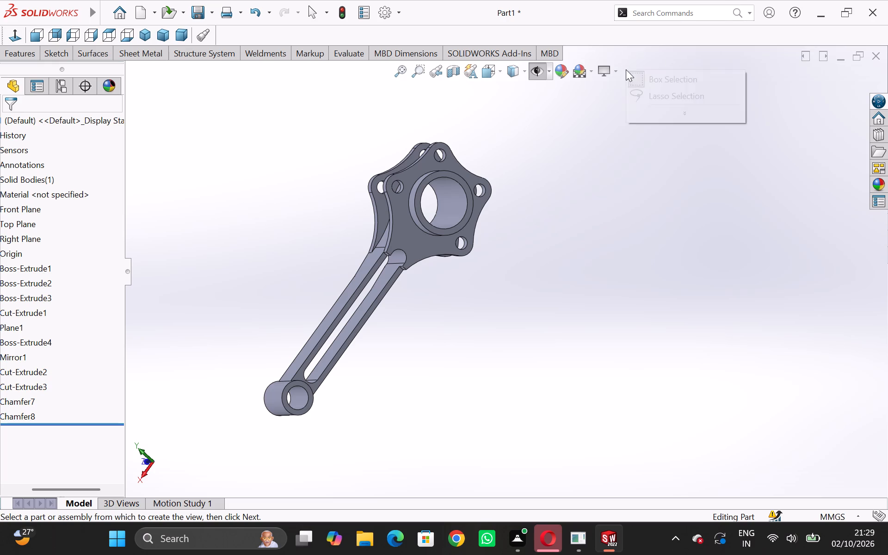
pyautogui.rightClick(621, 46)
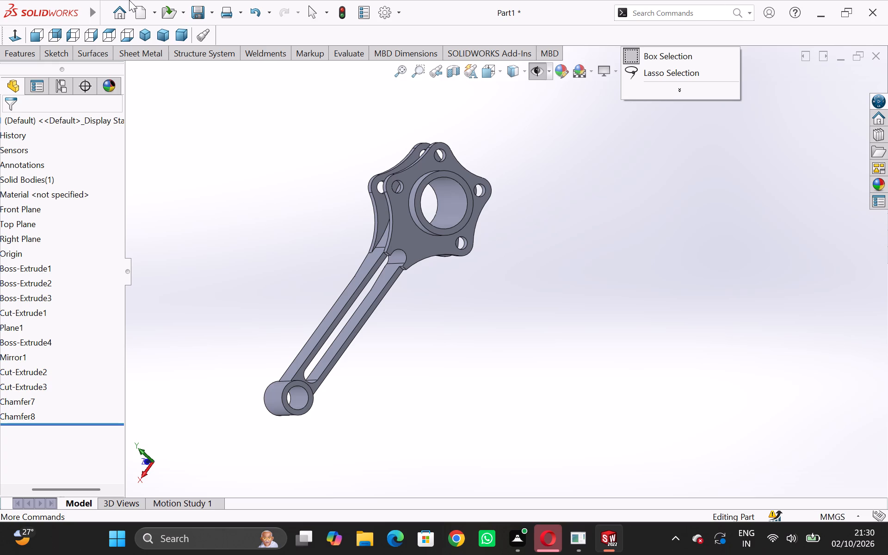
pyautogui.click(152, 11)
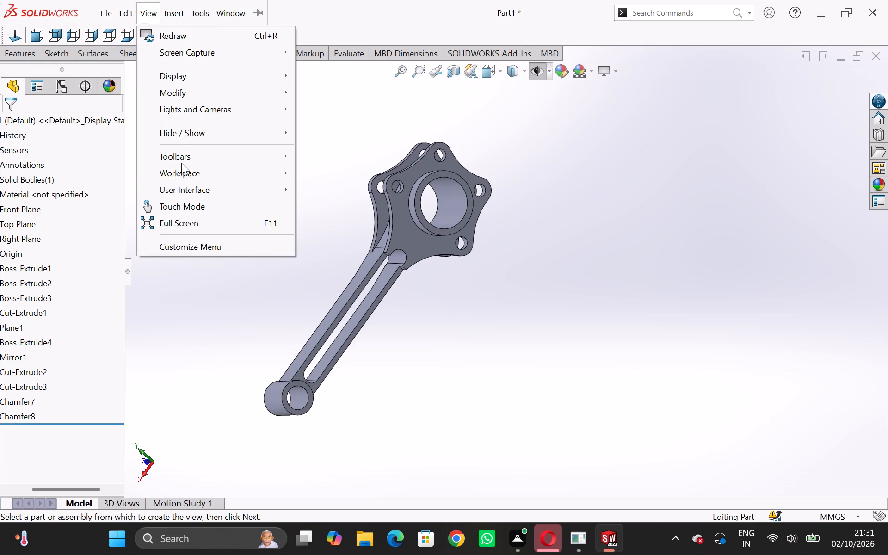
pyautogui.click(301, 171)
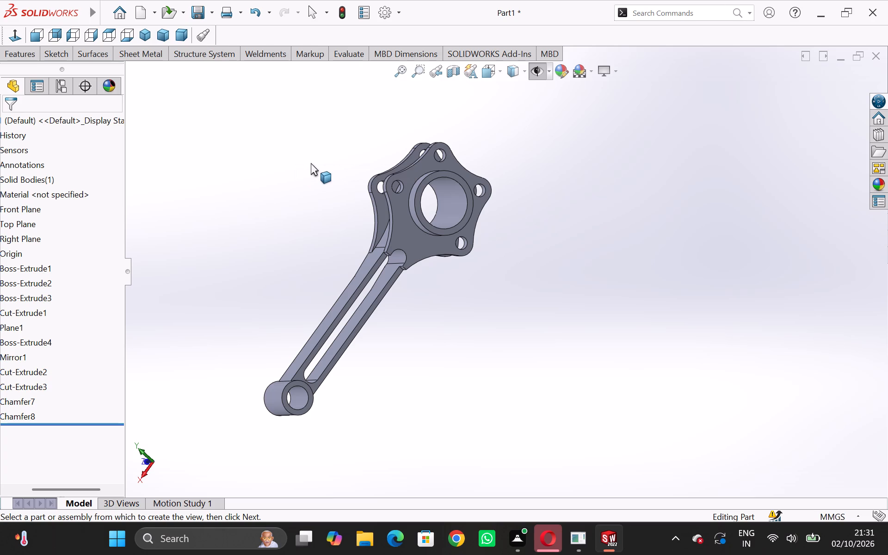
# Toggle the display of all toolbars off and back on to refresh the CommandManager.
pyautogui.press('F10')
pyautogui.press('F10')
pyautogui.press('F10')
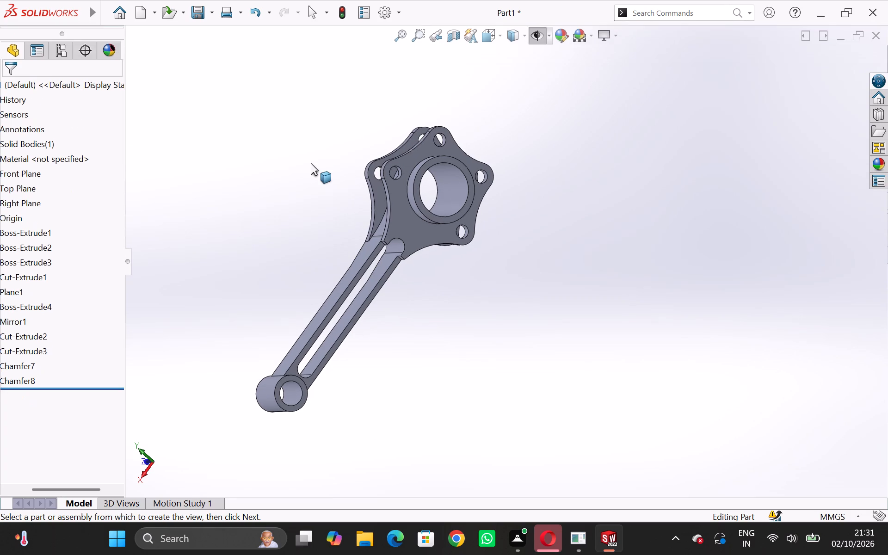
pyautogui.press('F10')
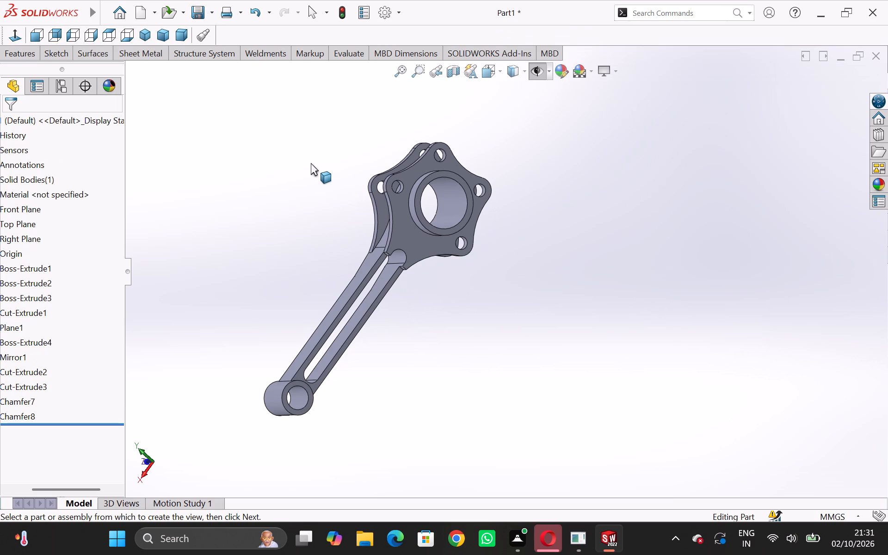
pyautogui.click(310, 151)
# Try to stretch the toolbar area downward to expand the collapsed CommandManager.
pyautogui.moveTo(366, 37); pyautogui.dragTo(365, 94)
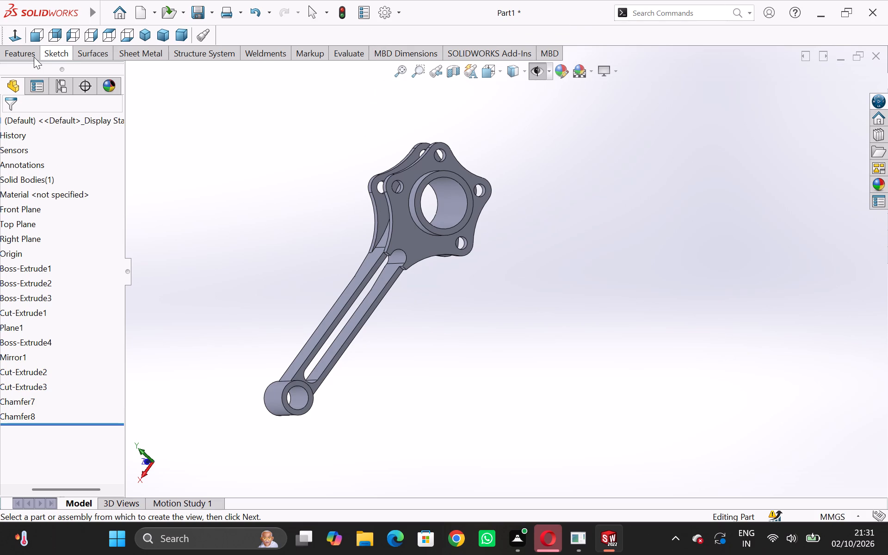
# Display the Sketch commands repeatedly to check whether the CommandManager stays expanded when the focus returns to the model.
pyautogui.click(48, 51)
pyautogui.click(291, 196)
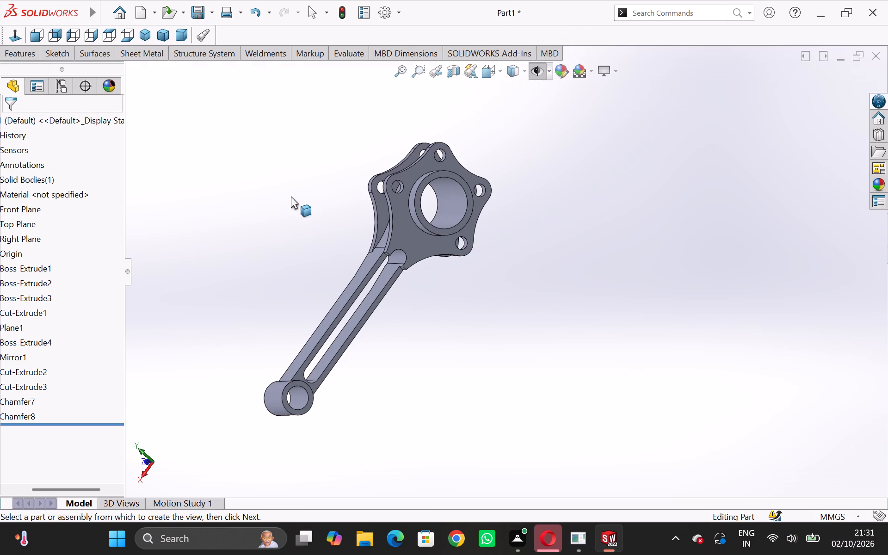
pyautogui.click(58, 52)
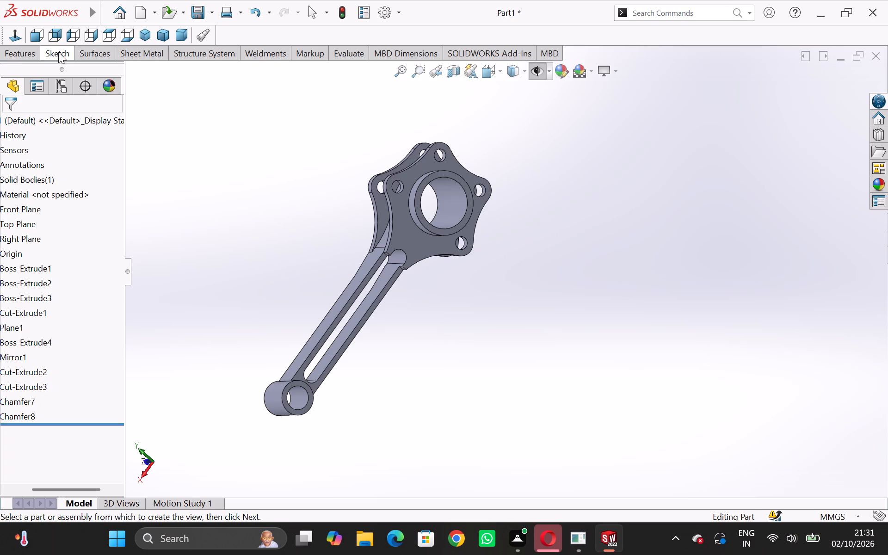
pyautogui.click(255, 195)
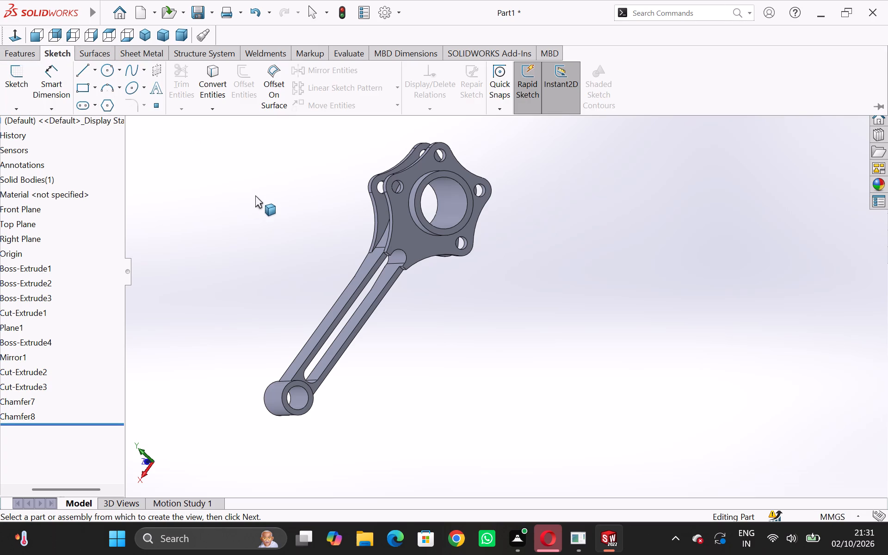
pyautogui.click(57, 58)
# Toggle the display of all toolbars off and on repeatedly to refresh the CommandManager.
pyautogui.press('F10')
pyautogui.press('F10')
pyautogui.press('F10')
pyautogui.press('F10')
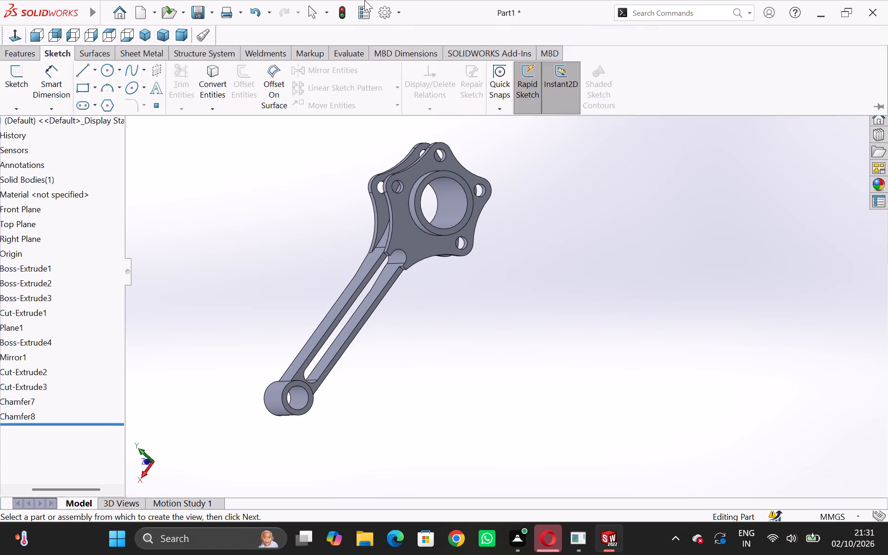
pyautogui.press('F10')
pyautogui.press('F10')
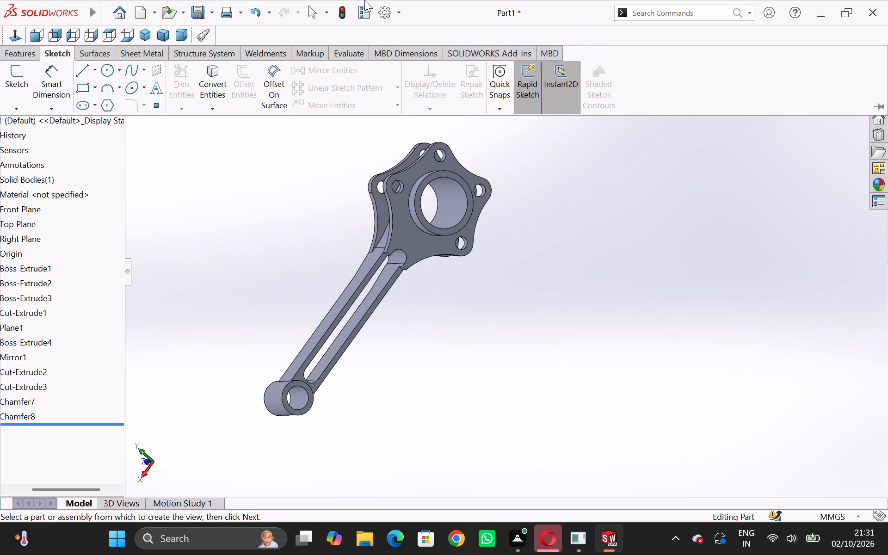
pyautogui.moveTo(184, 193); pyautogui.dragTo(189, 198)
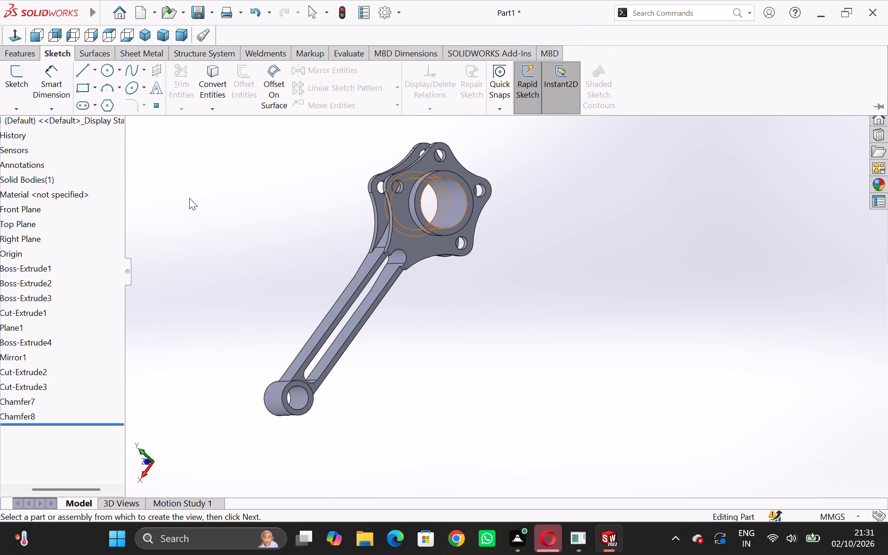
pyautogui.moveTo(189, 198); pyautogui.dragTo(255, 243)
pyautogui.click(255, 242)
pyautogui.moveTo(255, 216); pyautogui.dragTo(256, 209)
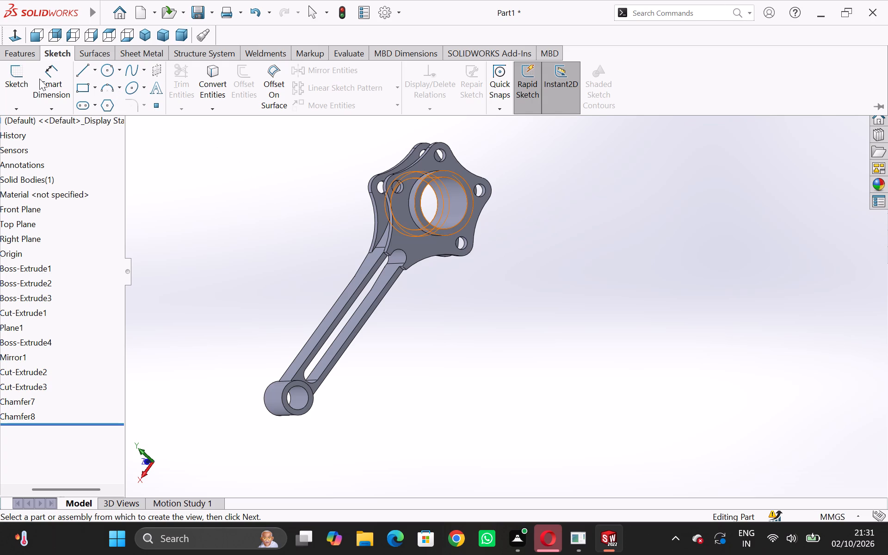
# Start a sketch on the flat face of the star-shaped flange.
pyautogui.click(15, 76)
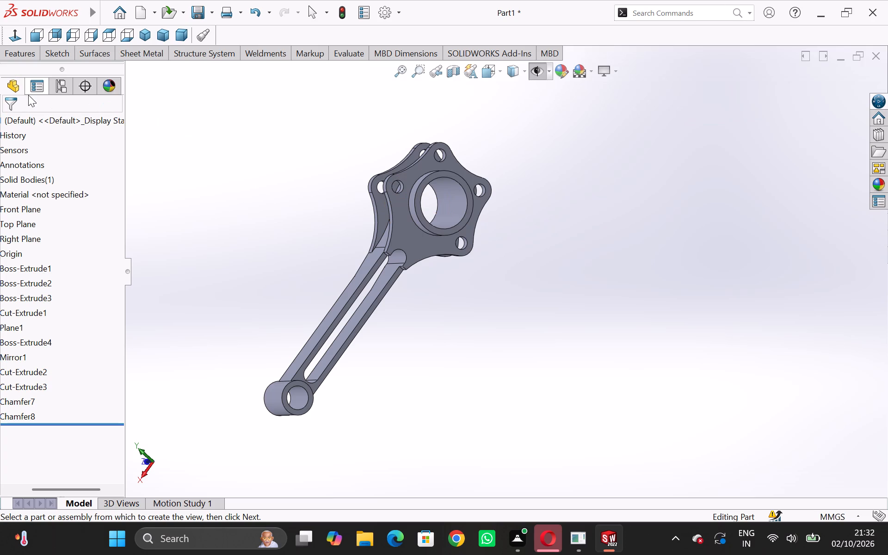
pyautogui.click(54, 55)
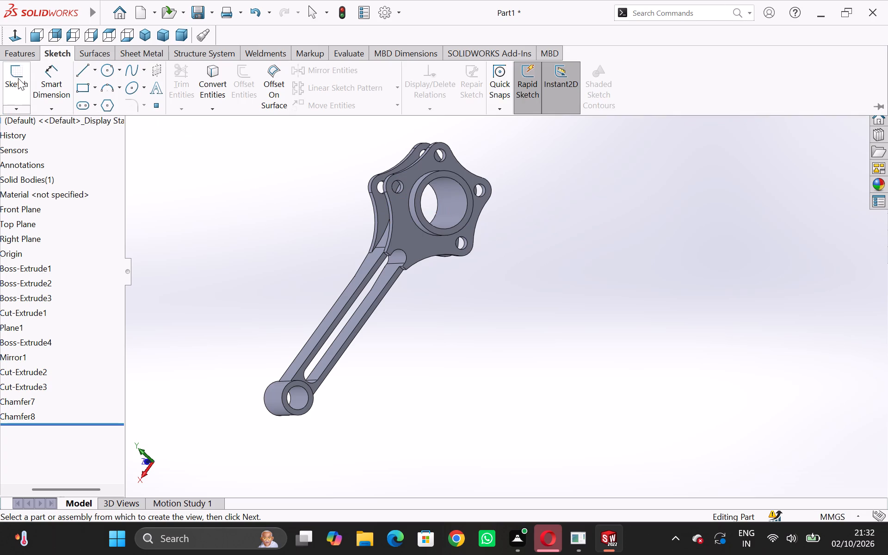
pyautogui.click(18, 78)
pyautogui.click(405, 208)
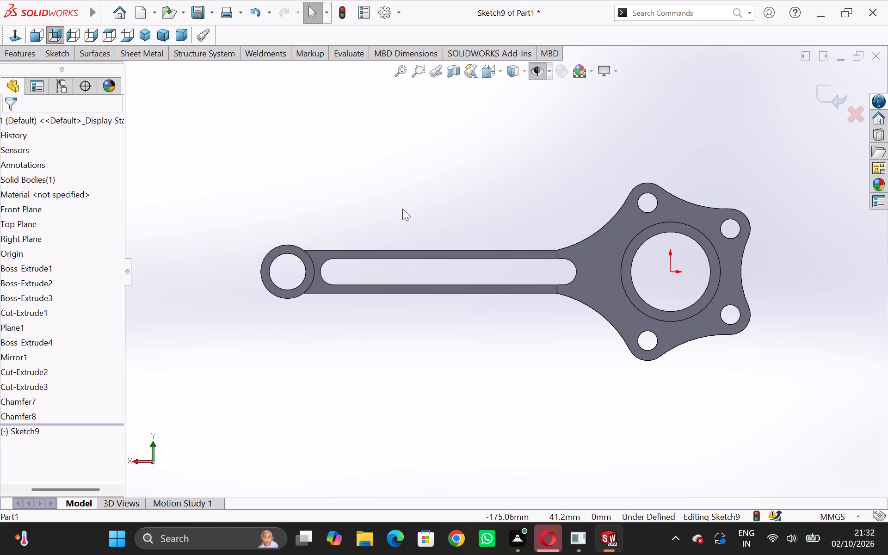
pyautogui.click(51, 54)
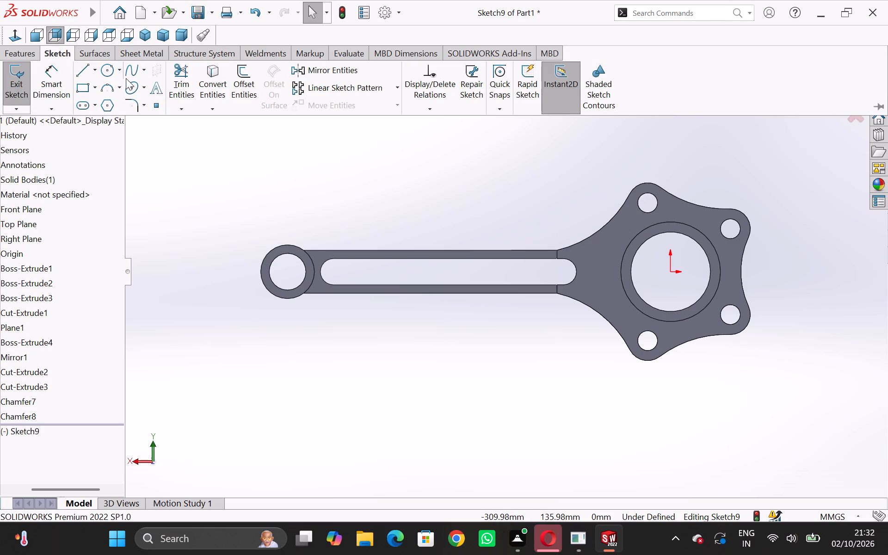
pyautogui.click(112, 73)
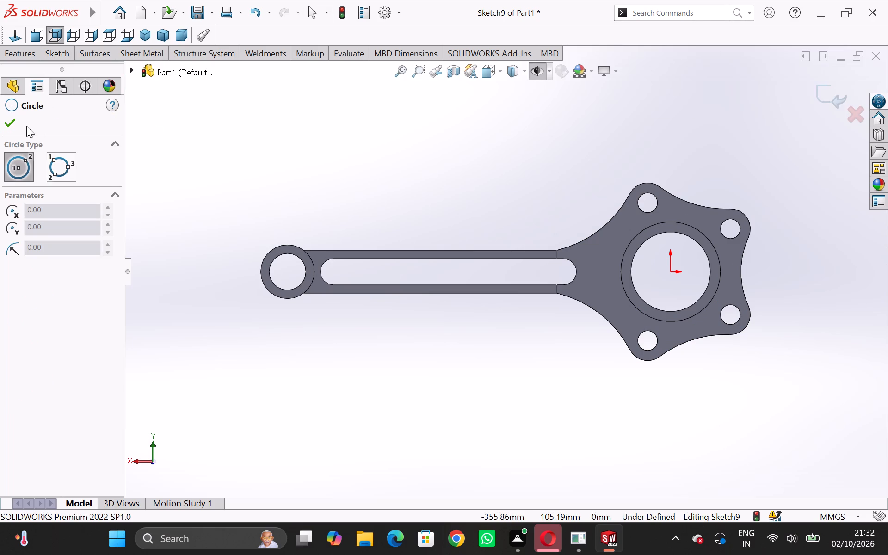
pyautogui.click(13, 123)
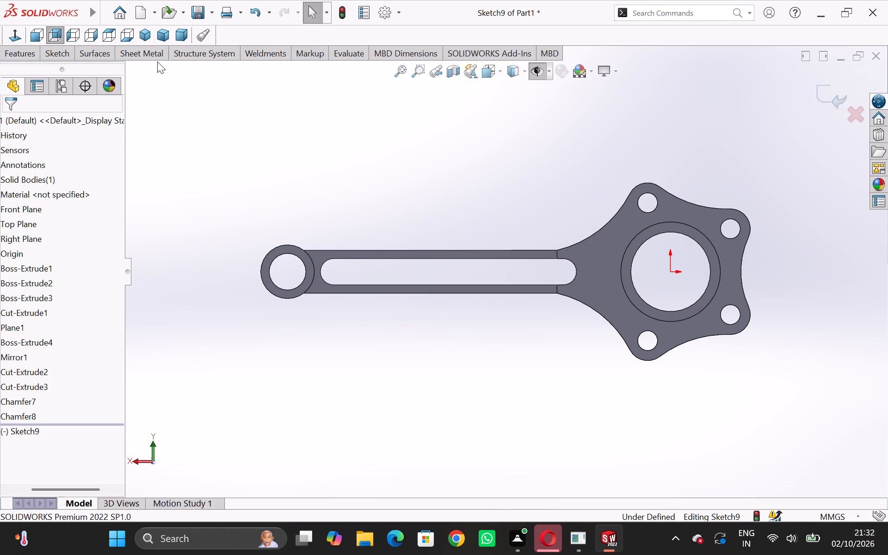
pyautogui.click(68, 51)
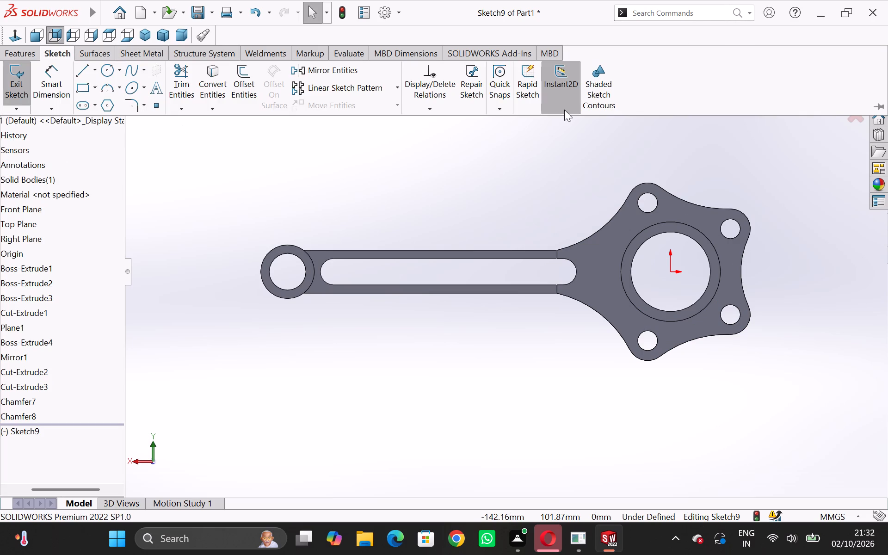
# Check the toolbar and CommandManager options in the Customize settings.
pyautogui.rightClick(647, 80)
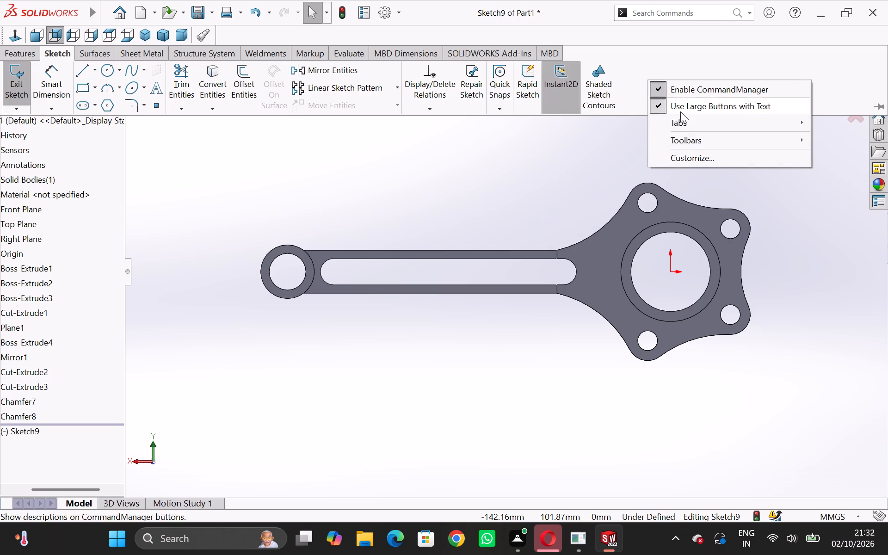
pyautogui.click(691, 152)
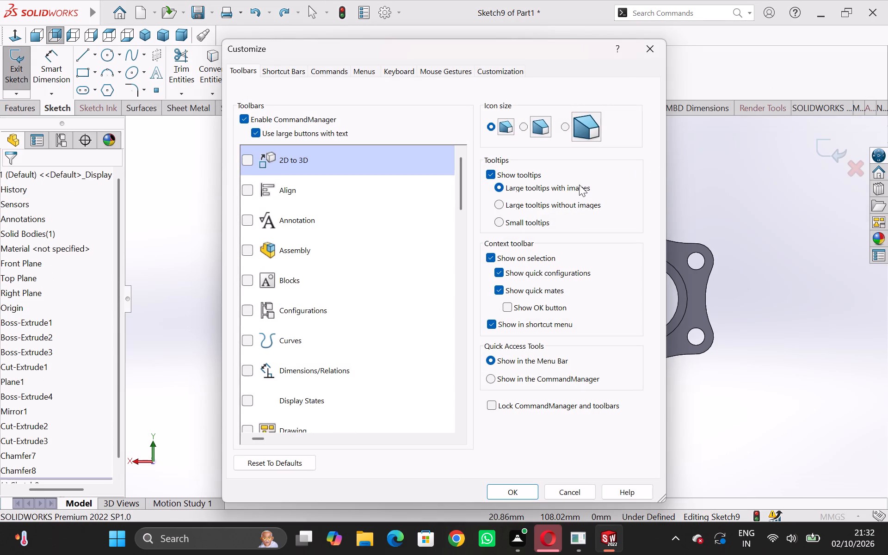
pyautogui.click(516, 492)
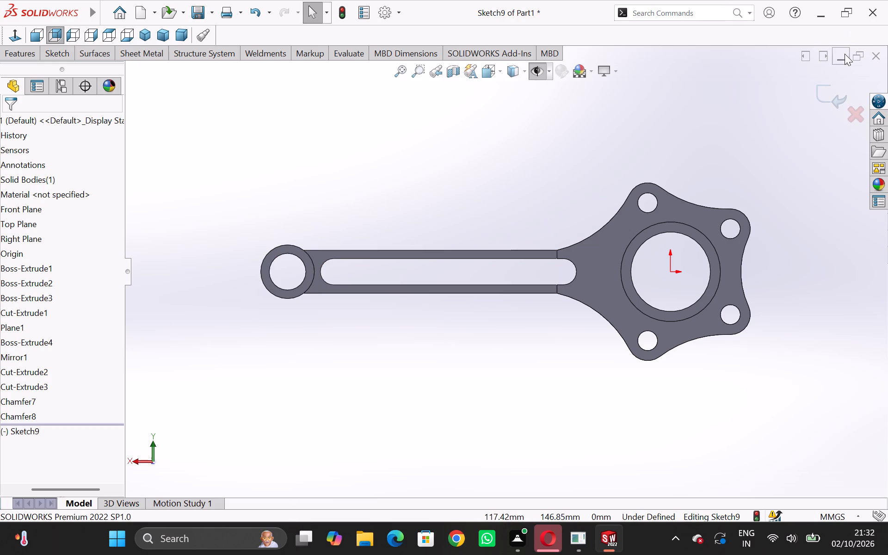
# Enable Show OK button for the context toolbar in the Customize settings and recheck the CommandManager display.
pyautogui.click(851, 41)
pyautogui.rightClick(852, 36)
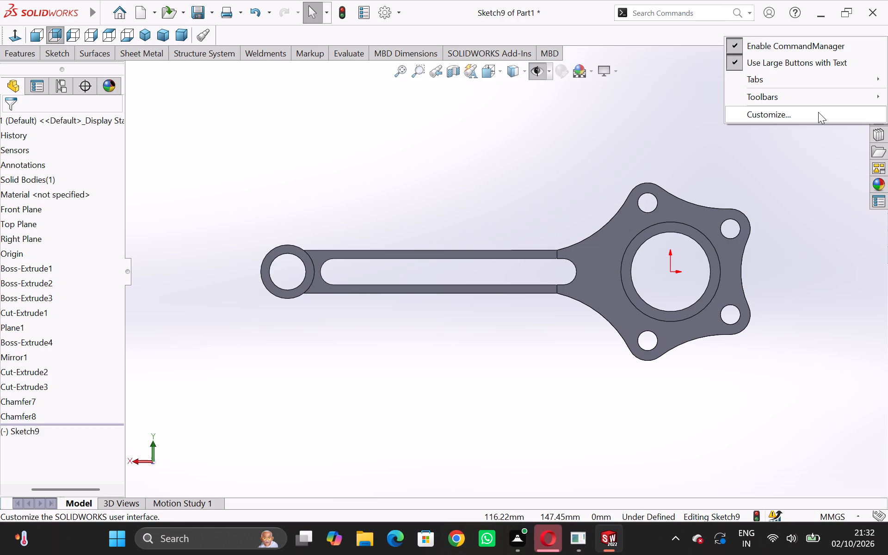
pyautogui.click(821, 78)
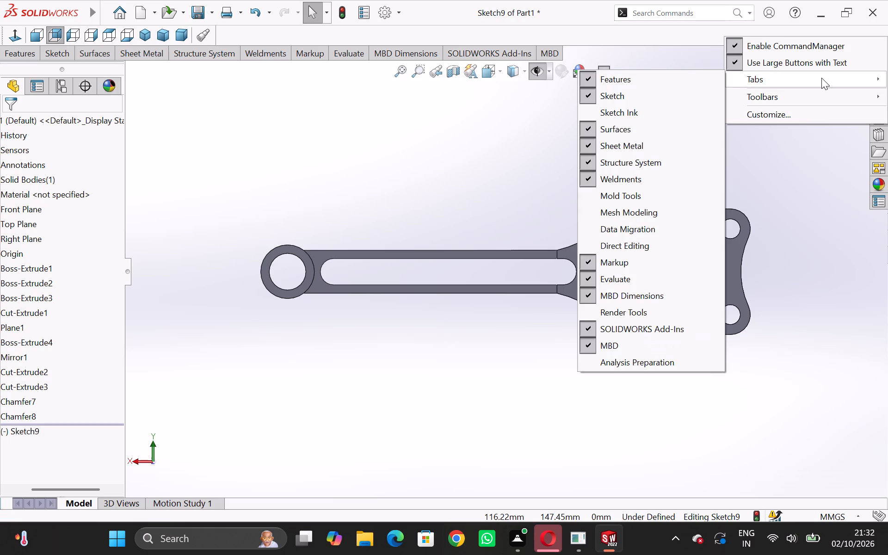
pyautogui.click(817, 92)
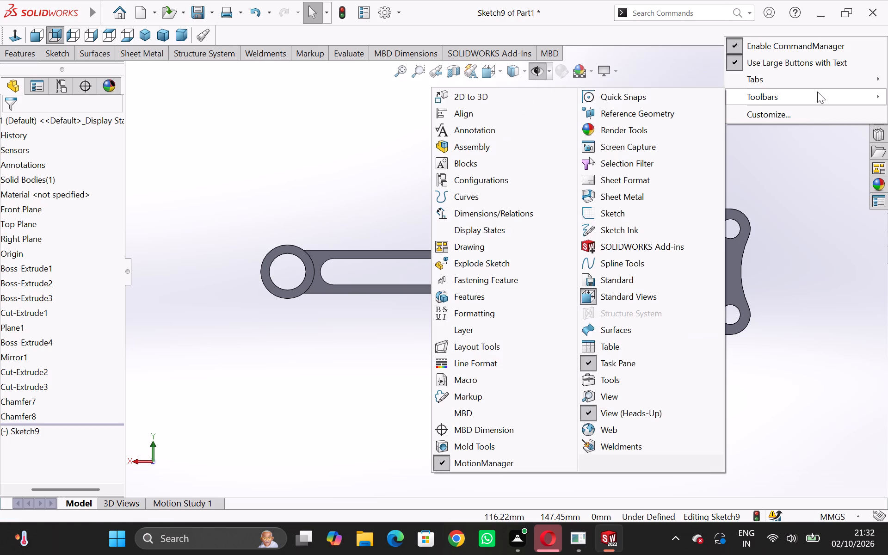
pyautogui.click(808, 111)
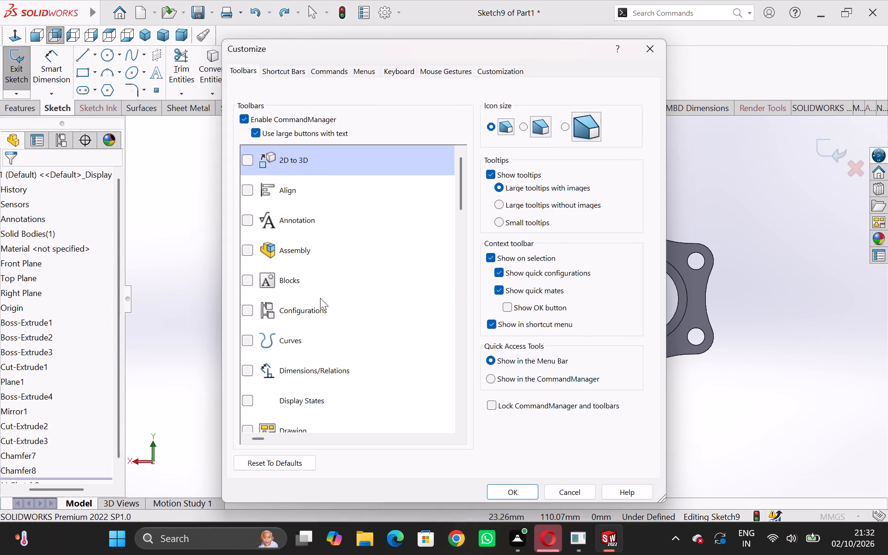
pyautogui.scroll(-6, 298, 342)
pyautogui.scroll(-5, 296, 397)
pyautogui.scroll(-5, 363, 366)
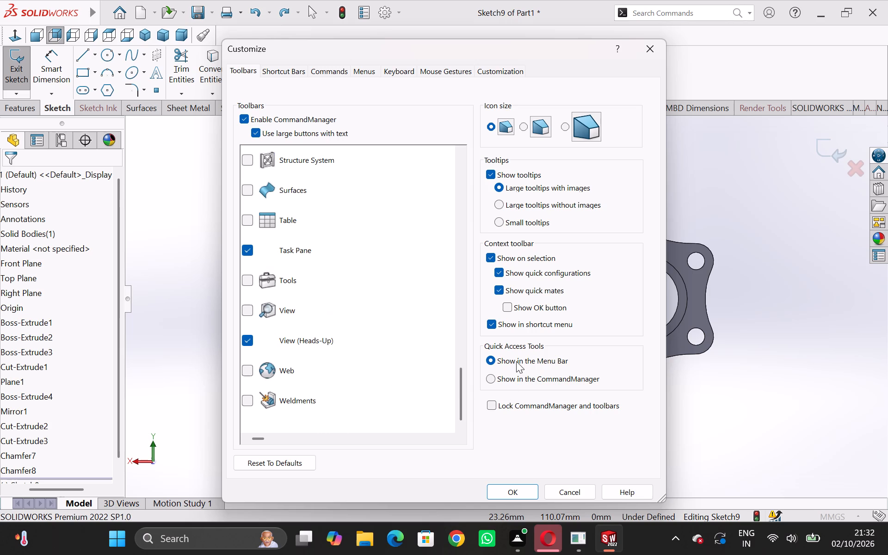
pyautogui.click(508, 309)
pyautogui.click(520, 493)
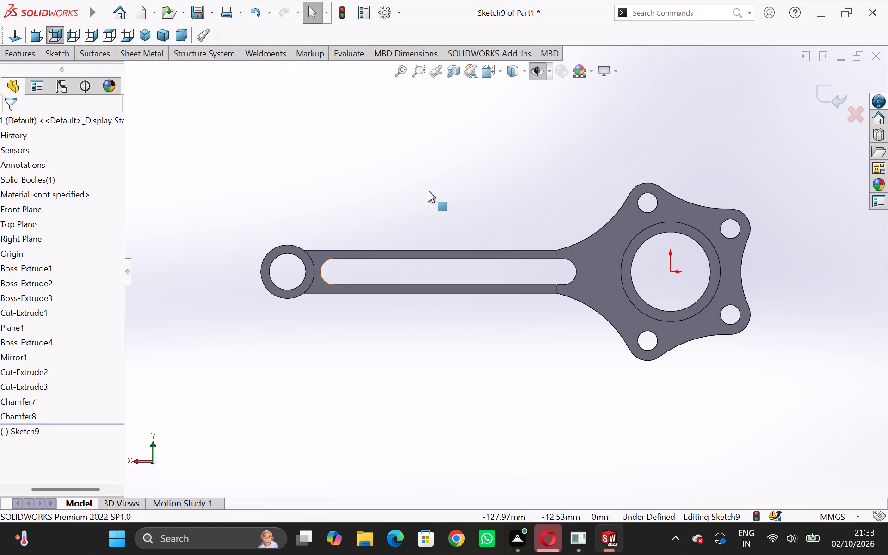
pyautogui.click(59, 49)
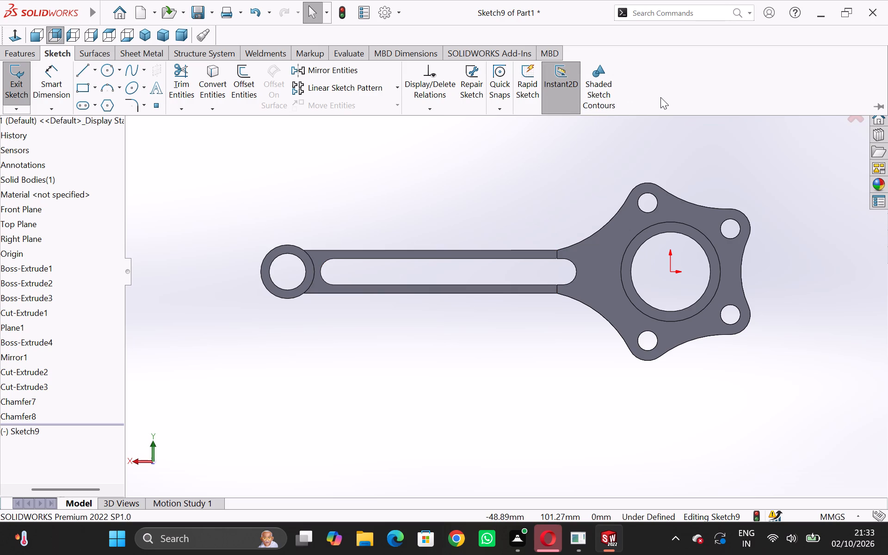
pyautogui.click(783, 129)
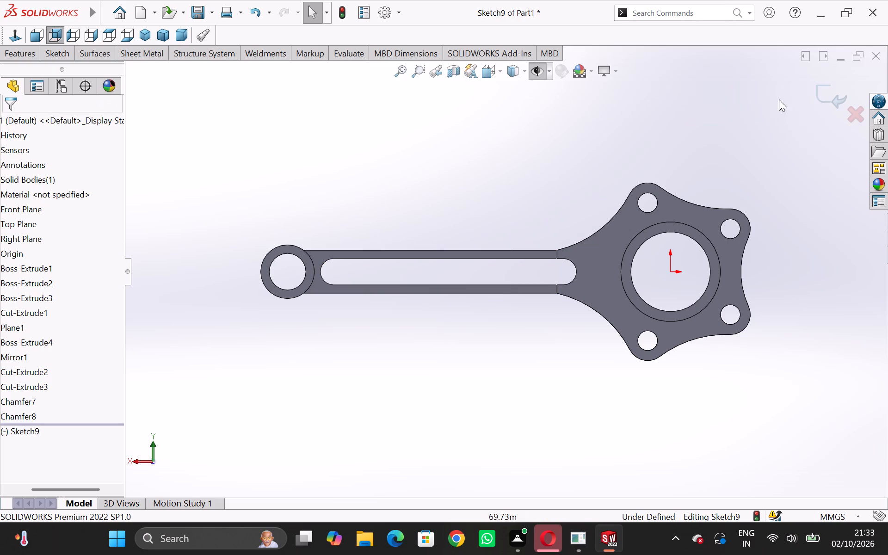
# Turn off Show in shortcut menu for the context toolbar in the Customize settings.
pyautogui.rightClick(758, 26)
pyautogui.click(767, 100)
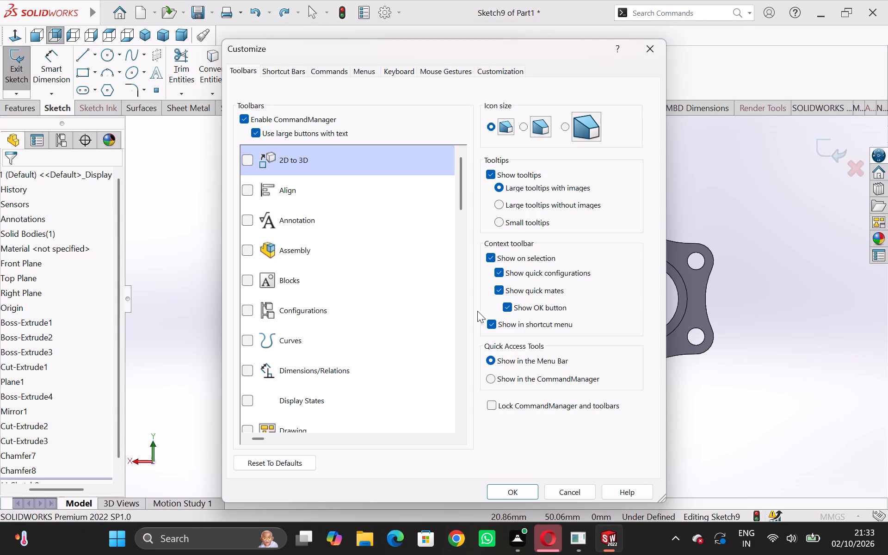
pyautogui.click(497, 326)
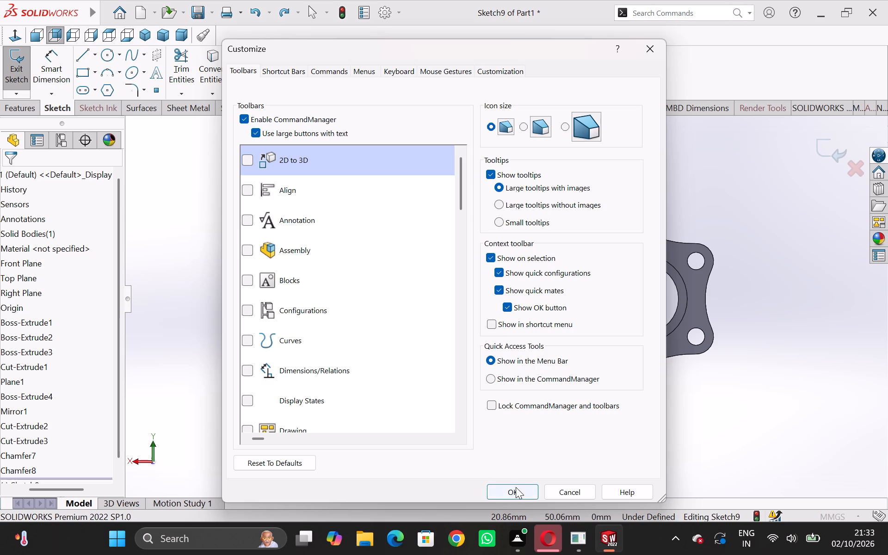
pyautogui.click(516, 487)
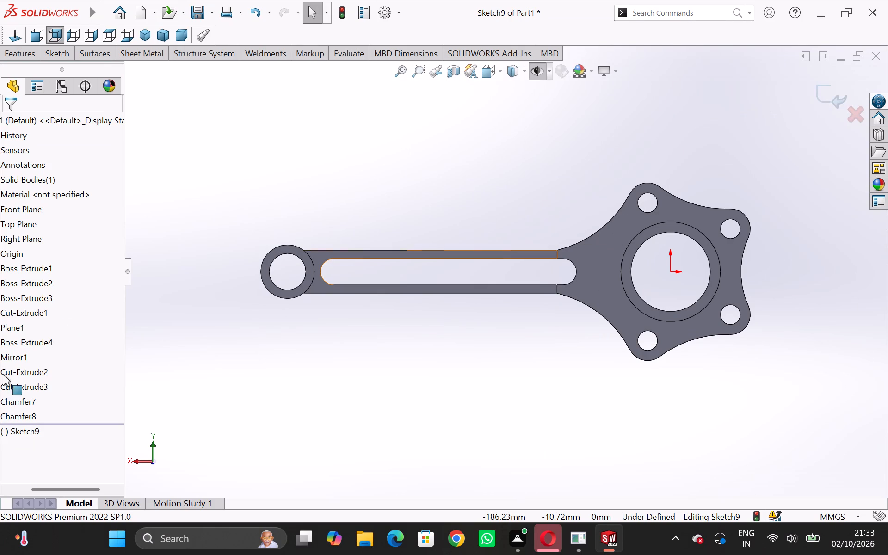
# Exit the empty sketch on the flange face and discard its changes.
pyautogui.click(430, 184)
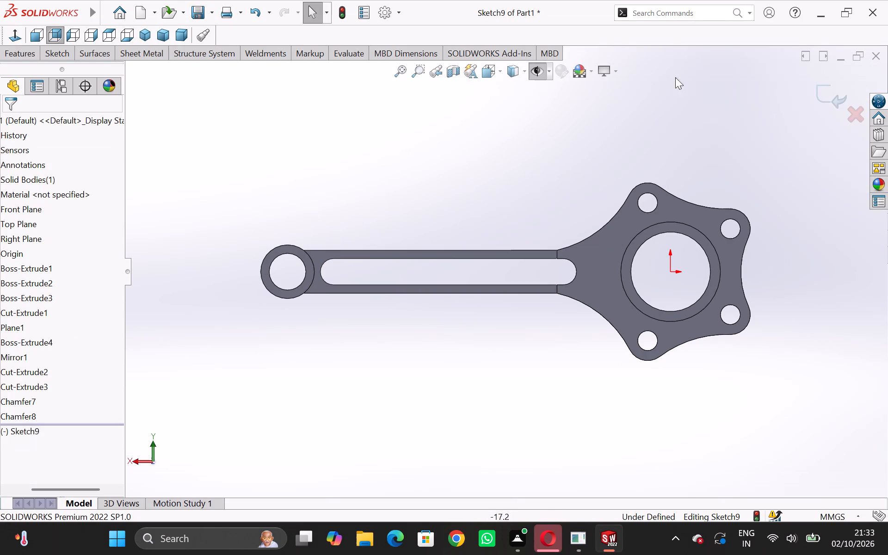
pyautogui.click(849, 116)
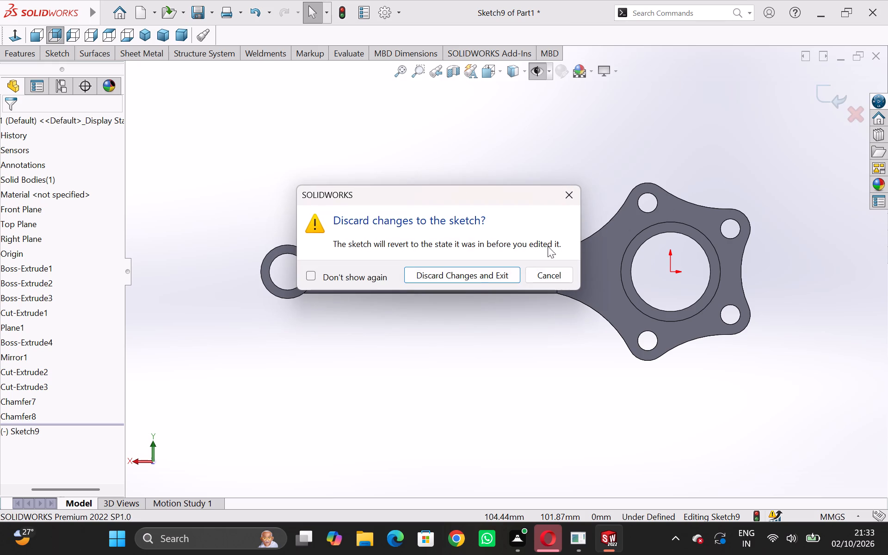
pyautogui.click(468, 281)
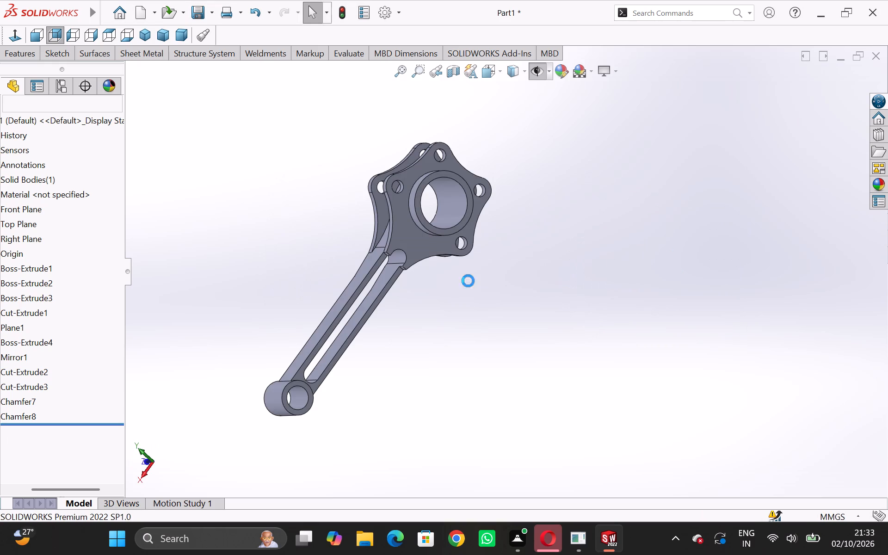
# Recheck the CommandManager and toolbar options in the Customize settings, leaving them as they are.
pyautogui.scroll(-2, 506, 226)
pyautogui.scroll(3, 506, 226)
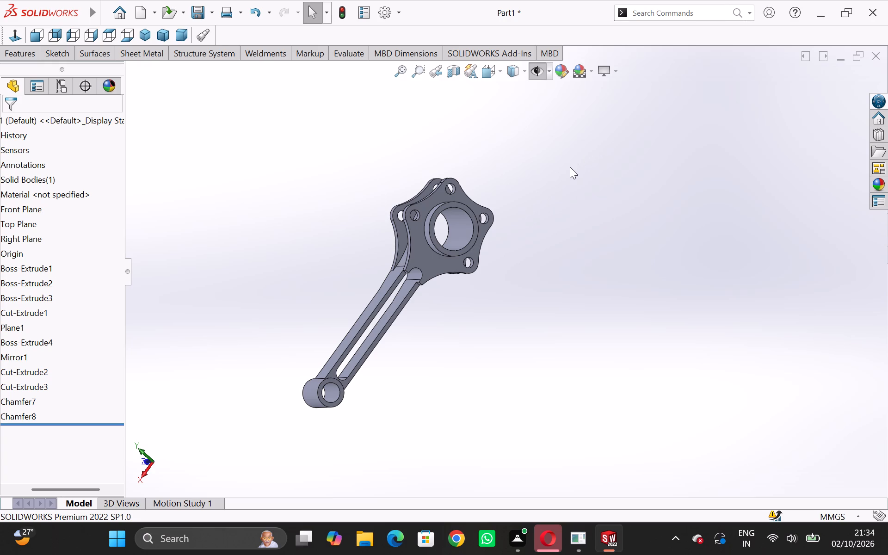
pyautogui.rightClick(224, 32)
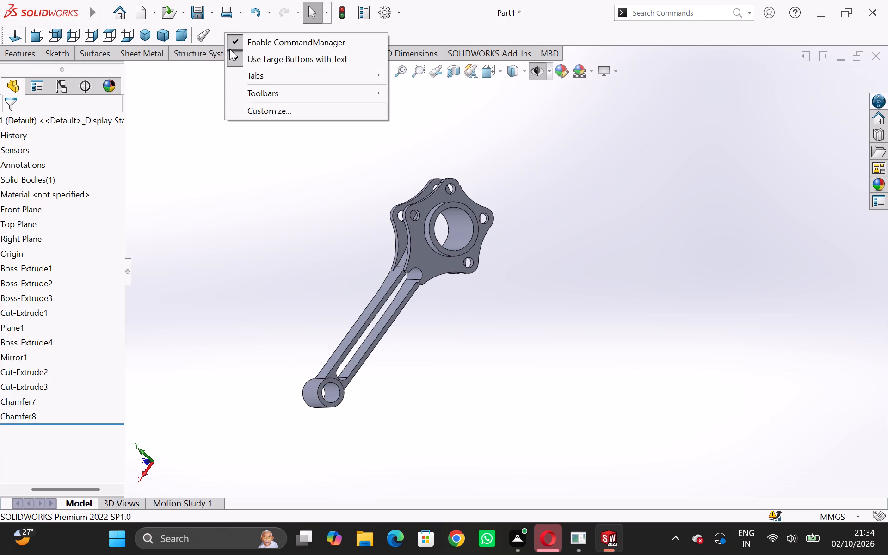
pyautogui.rightClick(276, 107)
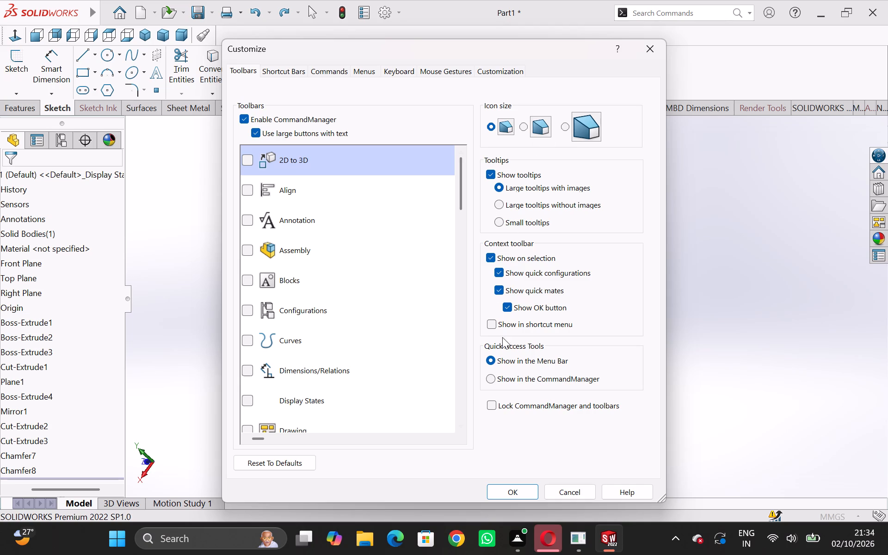
pyautogui.rightClick(519, 496)
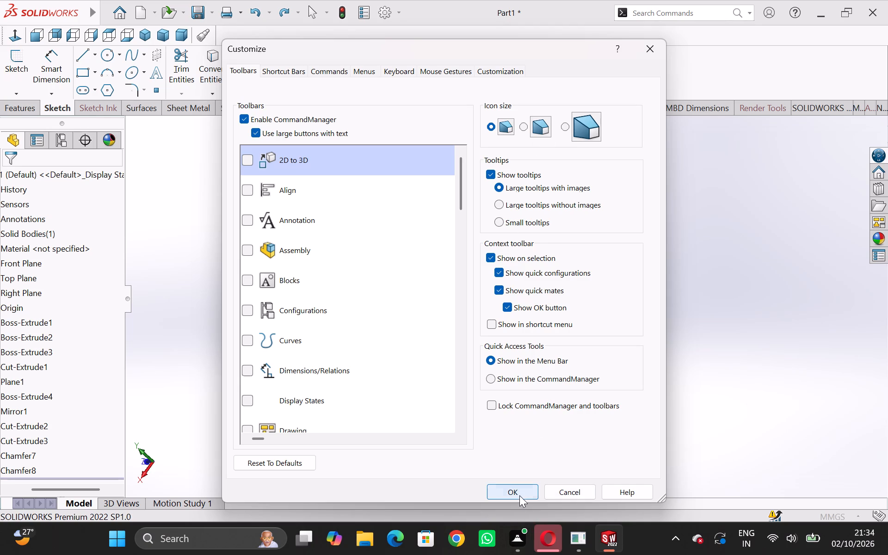
pyautogui.click(519, 495)
pyautogui.moveTo(580, 198); pyautogui.dragTo(638, 393)
pyautogui.click(604, 263)
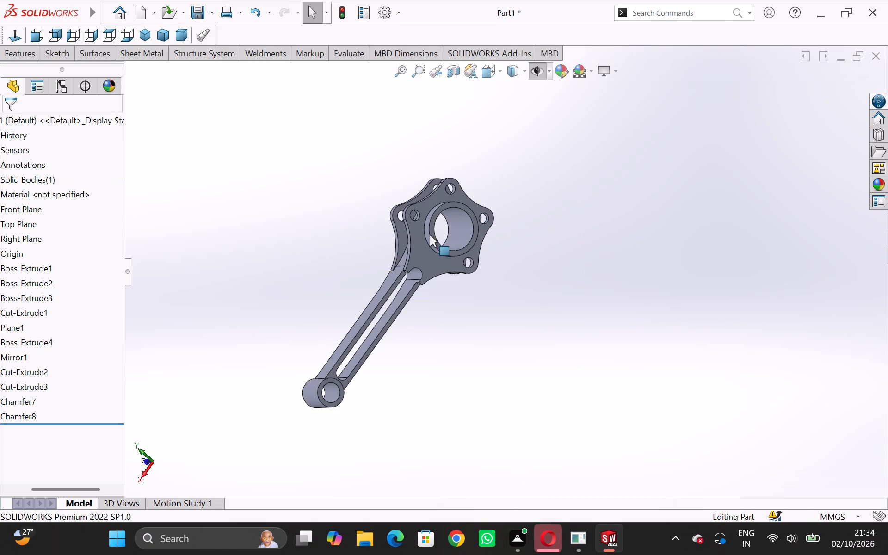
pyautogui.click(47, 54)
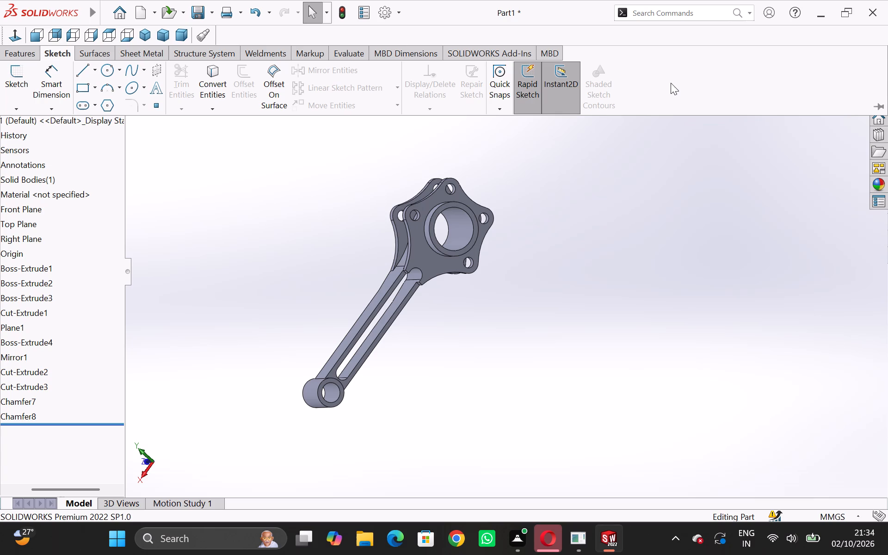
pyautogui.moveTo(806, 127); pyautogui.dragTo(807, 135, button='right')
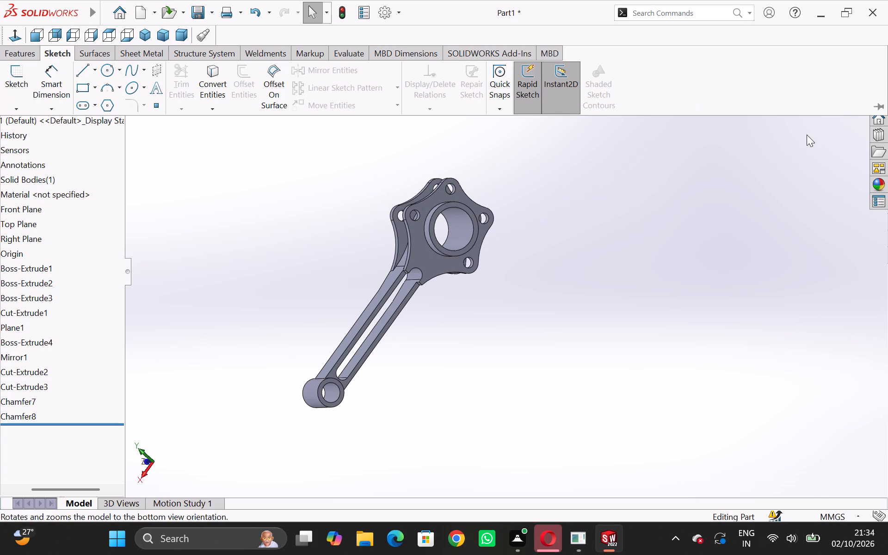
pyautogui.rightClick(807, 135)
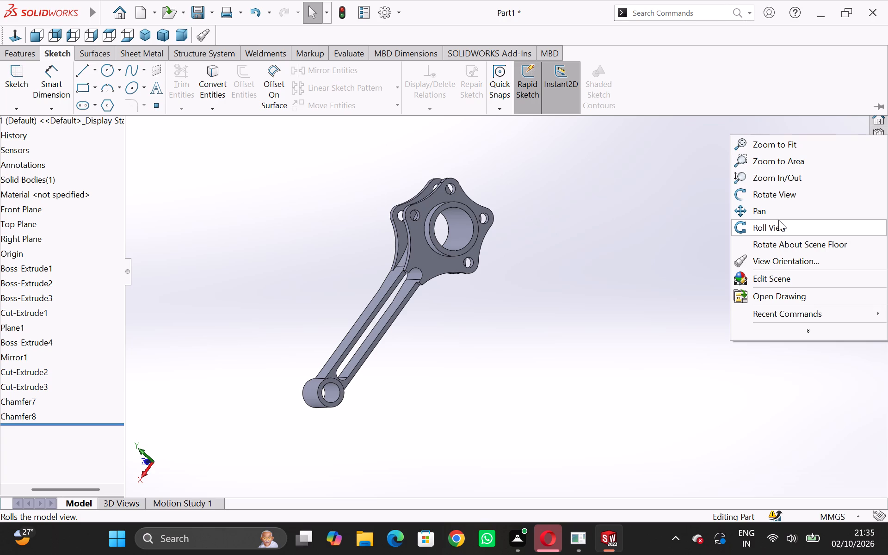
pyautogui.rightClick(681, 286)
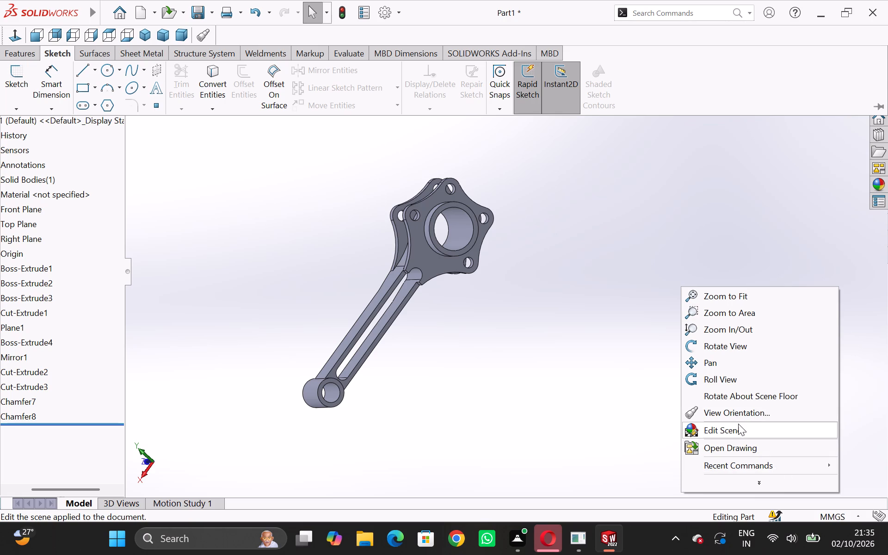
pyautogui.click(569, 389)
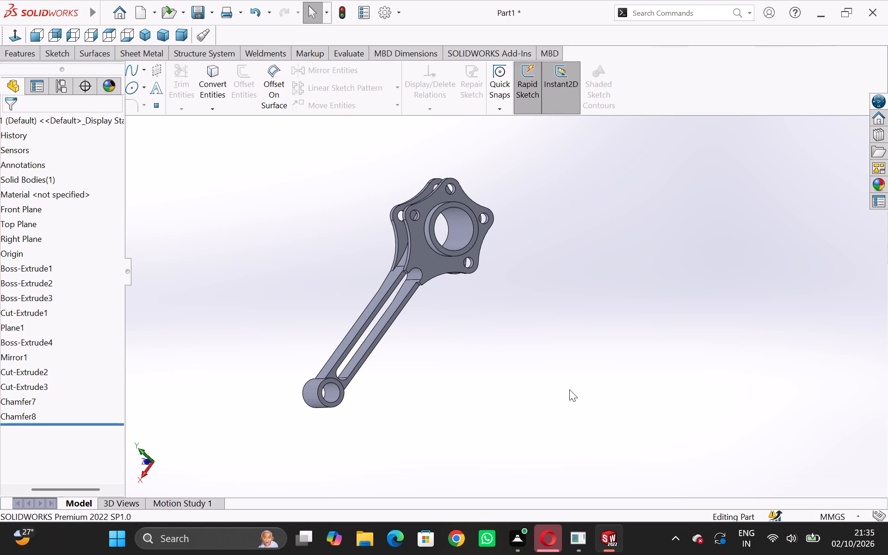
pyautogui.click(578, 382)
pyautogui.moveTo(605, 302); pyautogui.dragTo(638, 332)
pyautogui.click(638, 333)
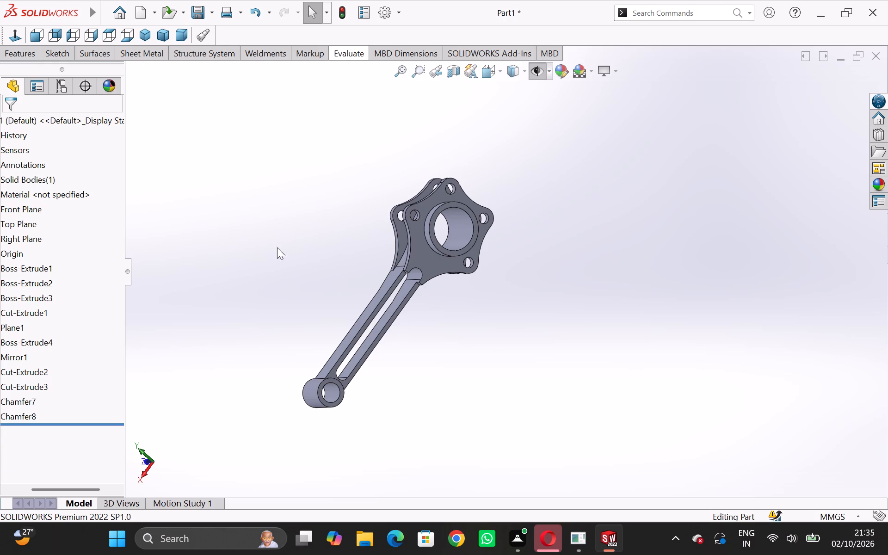
# Examine the junction between the rod's slotted arm and the two flanges up close and from several angles.
pyautogui.scroll(-6, 418, 271)
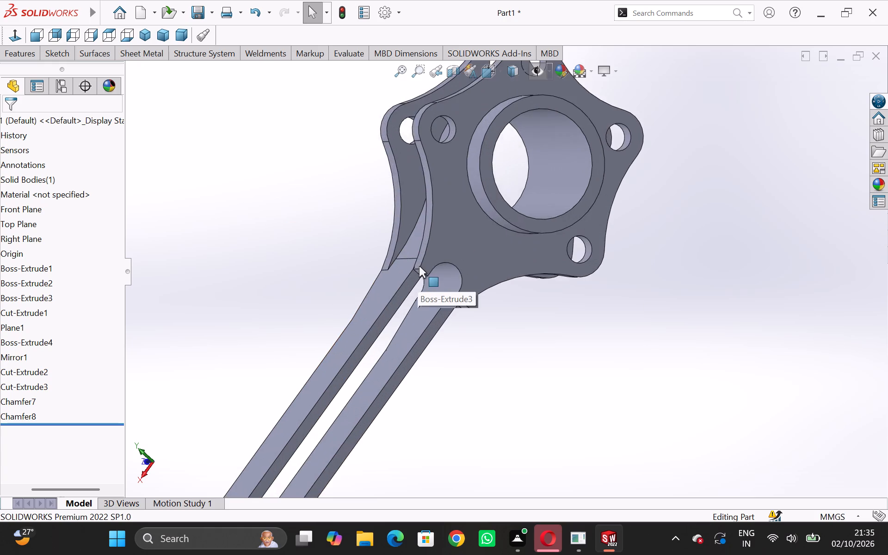
pyautogui.scroll(-4, 419, 266)
pyautogui.scroll(5, 429, 288)
pyautogui.scroll(-4, 486, 287)
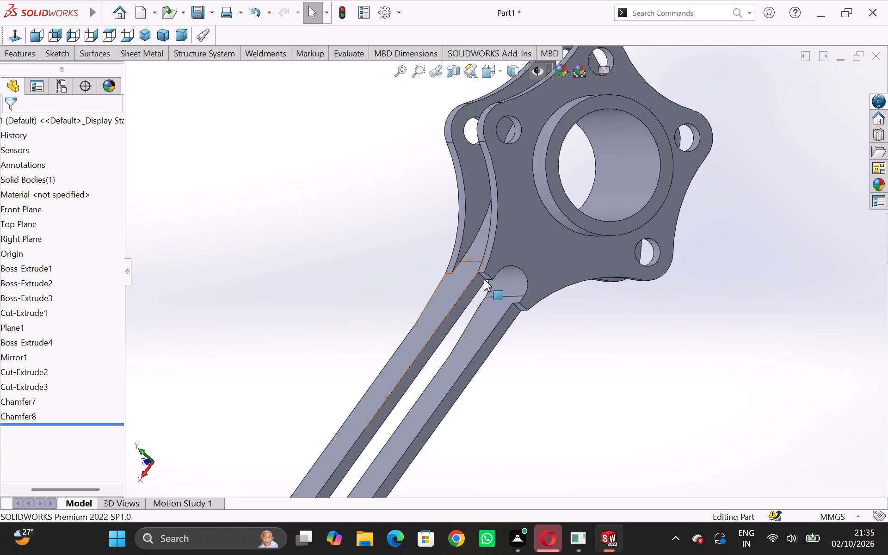
pyautogui.scroll(-13, 484, 279)
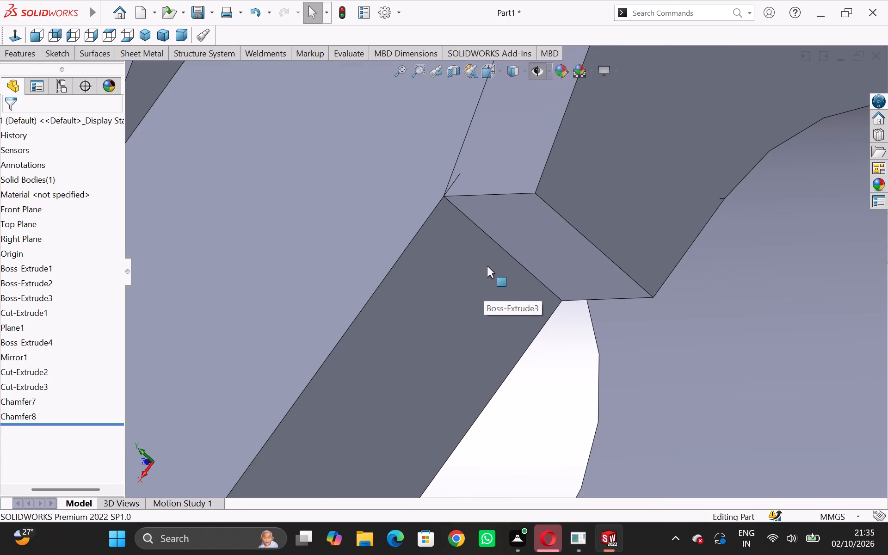
pyautogui.click(495, 241)
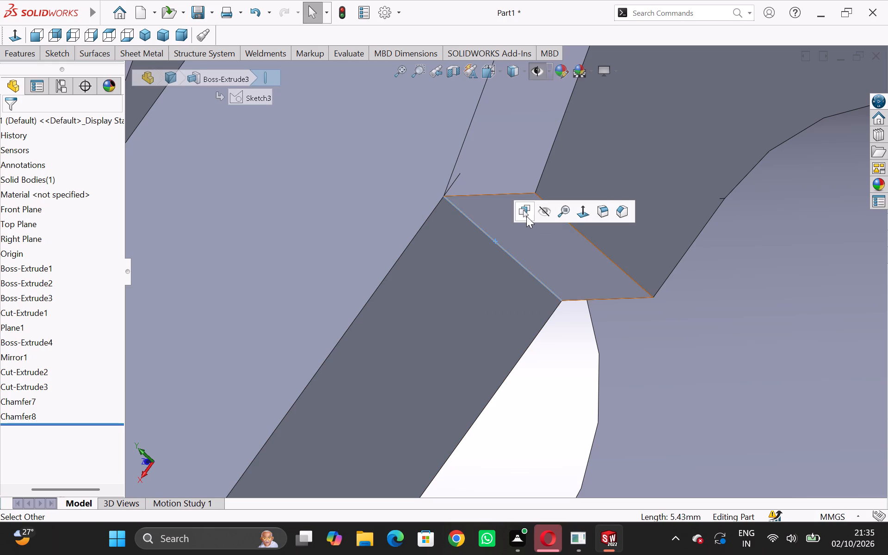
pyautogui.scroll(8, 586, 163)
pyautogui.scroll(3, 339, 231)
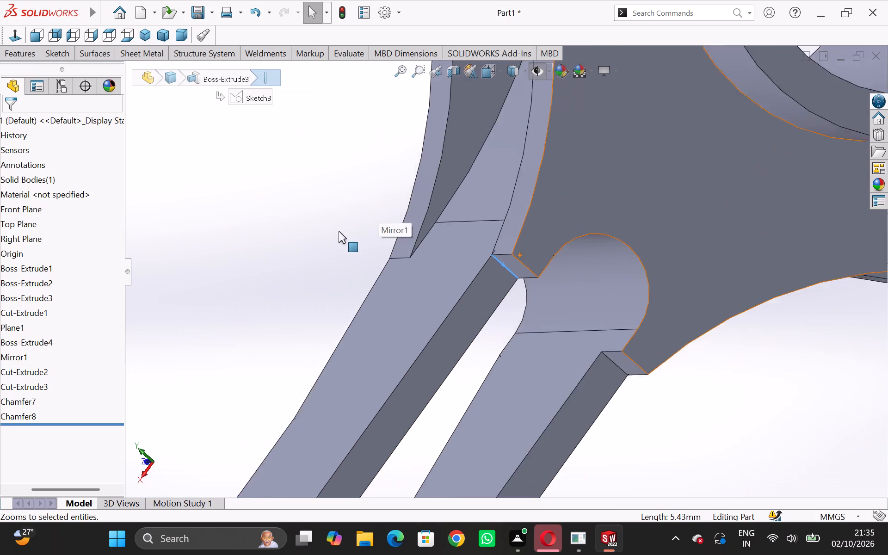
pyautogui.scroll(6, 339, 231)
pyautogui.scroll(4, 423, 236)
pyautogui.moveTo(432, 234); pyautogui.dragTo(445, 235, button='middle')
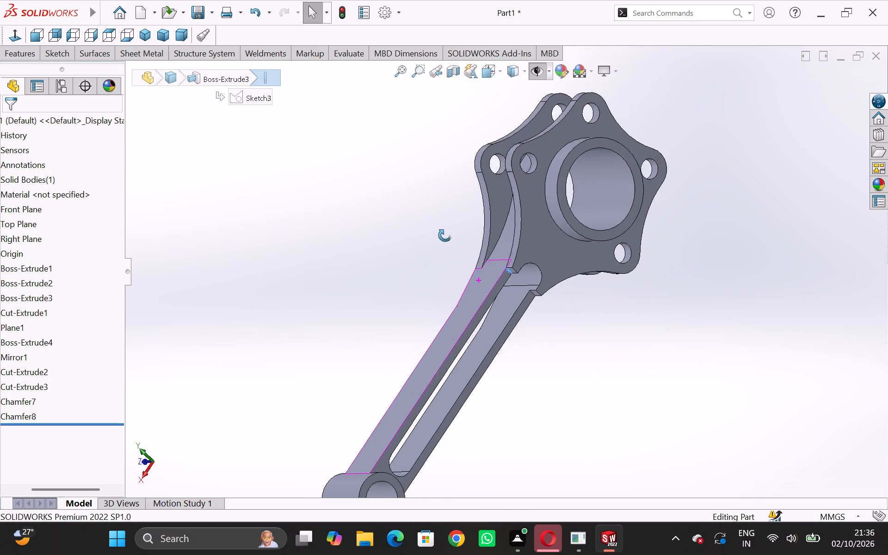
pyautogui.moveTo(445, 235); pyautogui.dragTo(619, 224, button='middle')
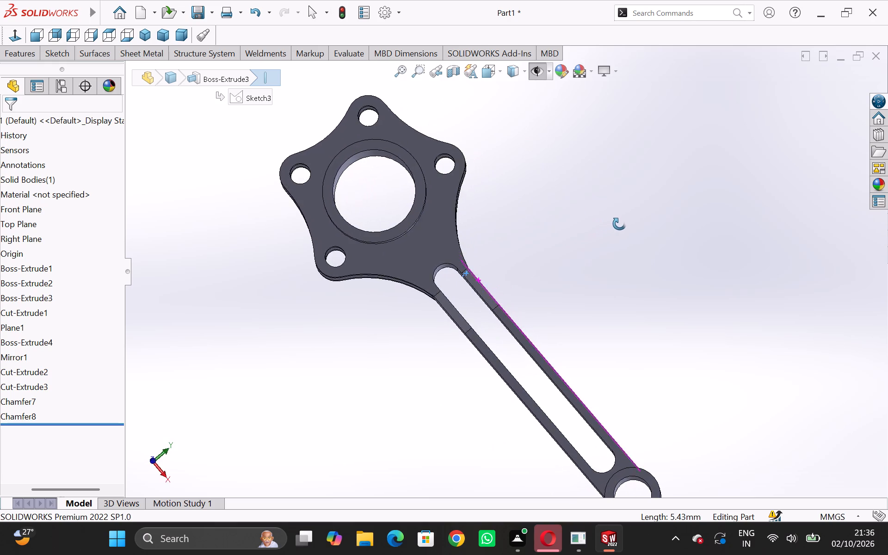
pyautogui.moveTo(619, 224); pyautogui.dragTo(600, 264, button='middle')
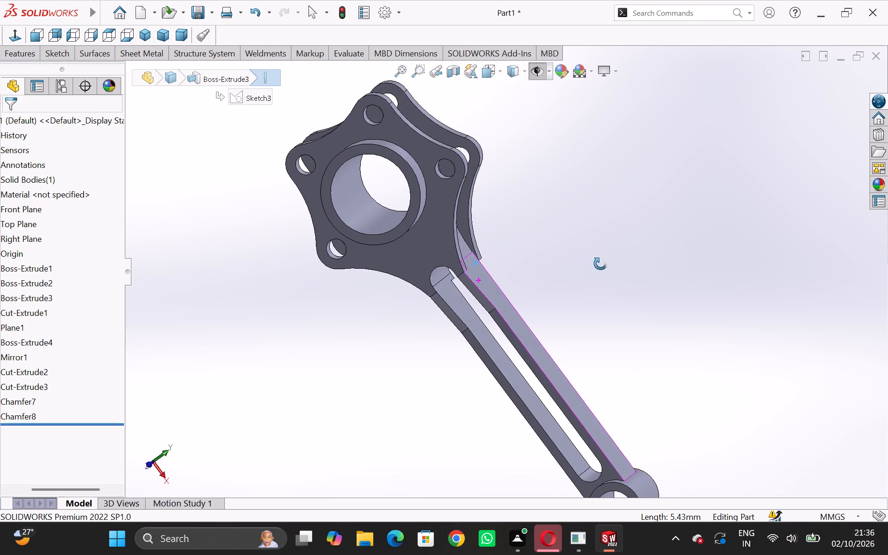
pyautogui.moveTo(600, 264); pyautogui.dragTo(561, 262, button='middle')
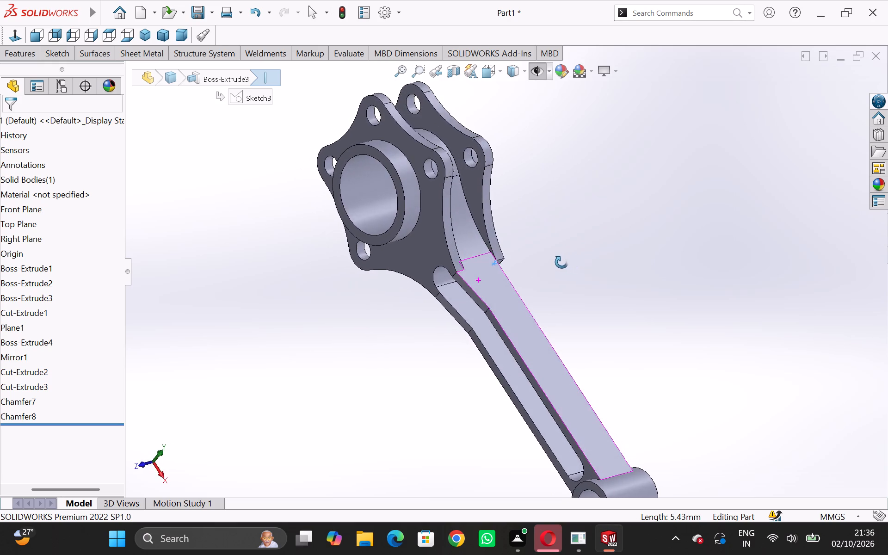
pyautogui.moveTo(561, 262); pyautogui.dragTo(528, 295, button='middle')
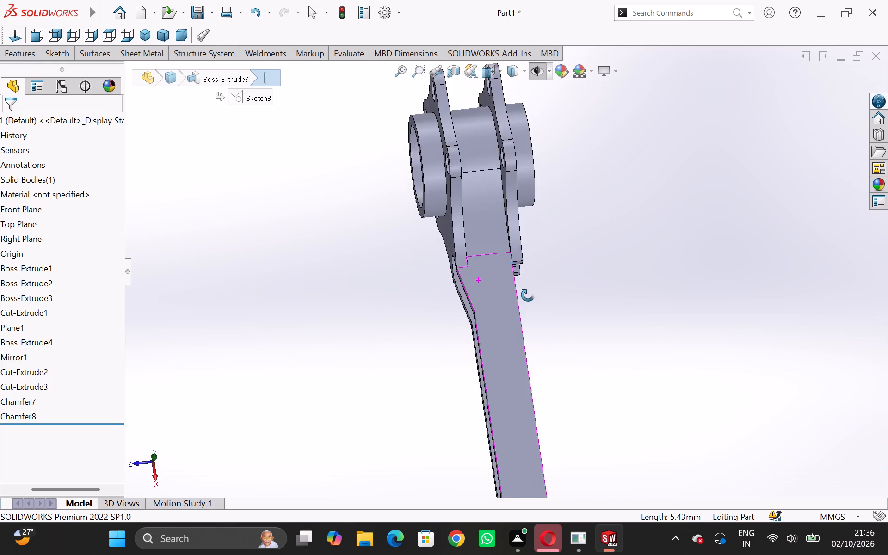
pyautogui.moveTo(528, 295); pyautogui.dragTo(491, 267, button='middle')
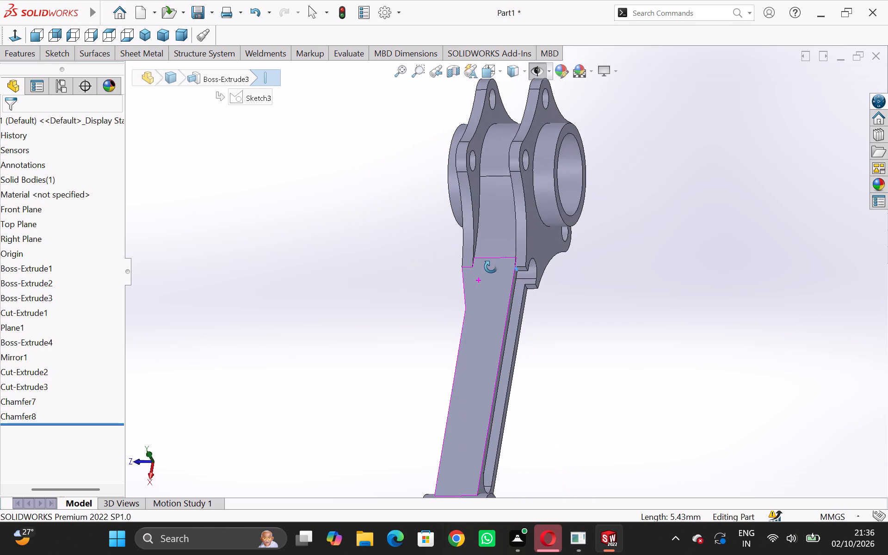
pyautogui.moveTo(491, 267); pyautogui.dragTo(524, 269, button='middle')
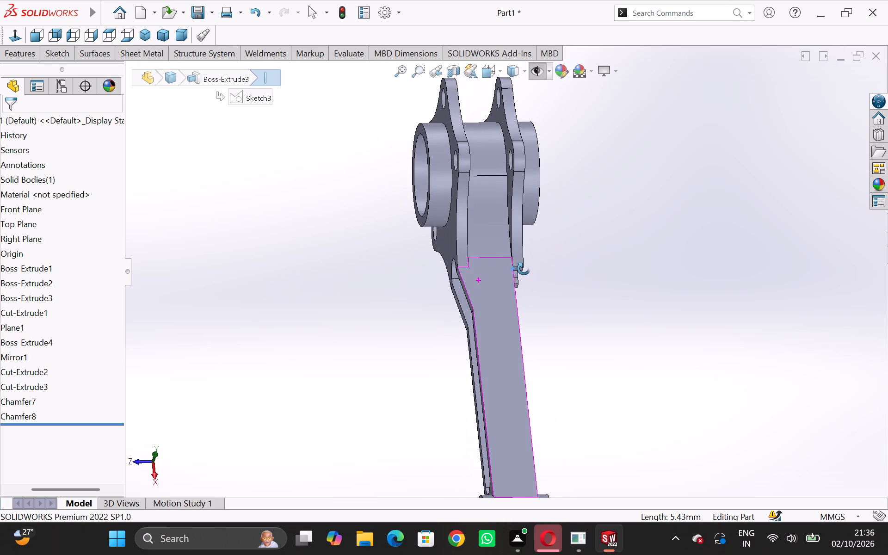
pyautogui.moveTo(524, 269); pyautogui.dragTo(404, 266, button='middle')
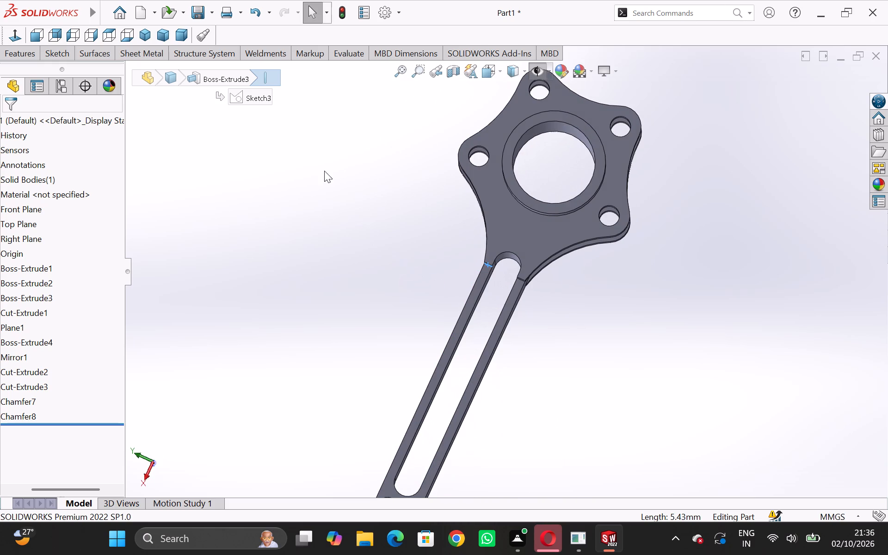
# Enable the Analysis Preparation tab in the CommandManager.
pyautogui.click(53, 50)
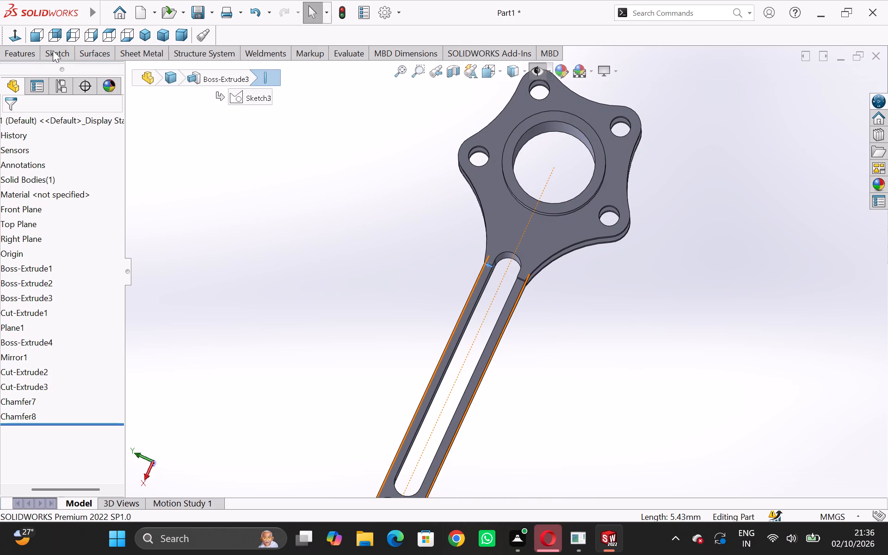
pyautogui.click(53, 50)
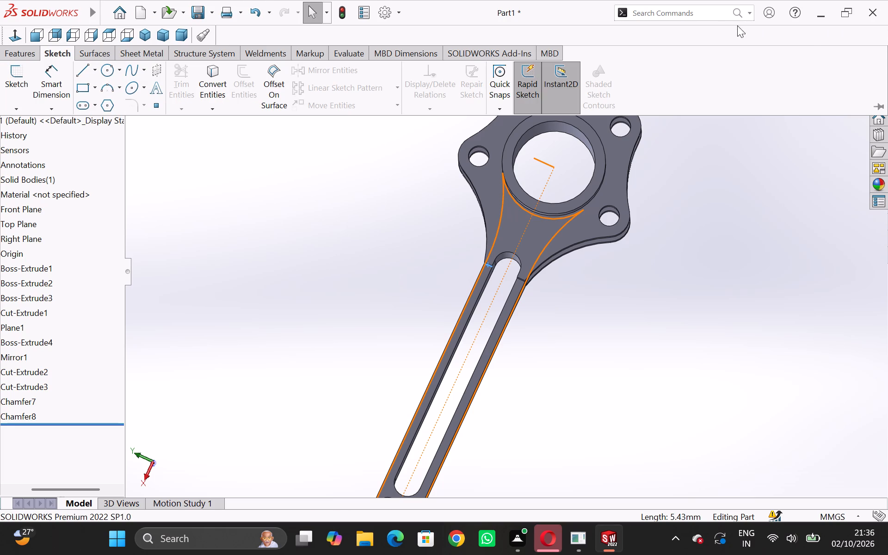
pyautogui.rightClick(709, 71)
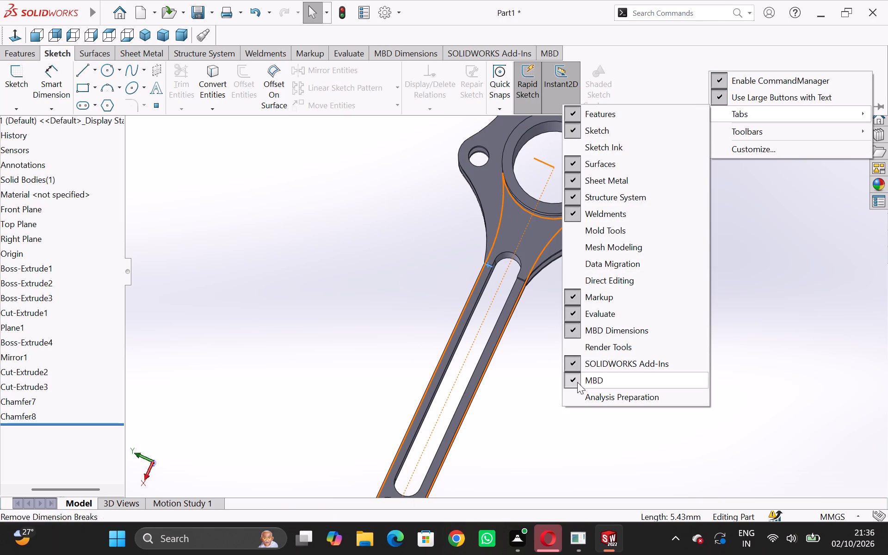
pyautogui.click(578, 395)
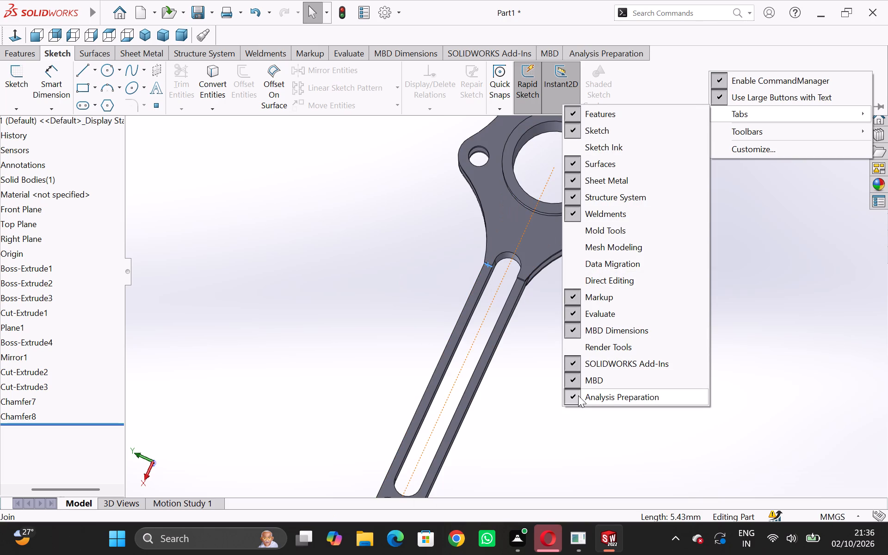
pyautogui.click(578, 395)
pyautogui.click(579, 395)
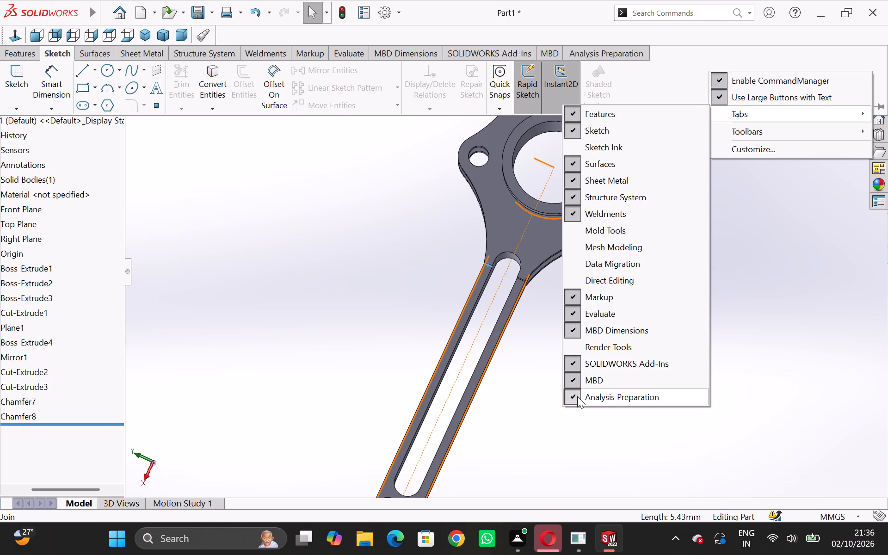
pyautogui.doubleClick(577, 396)
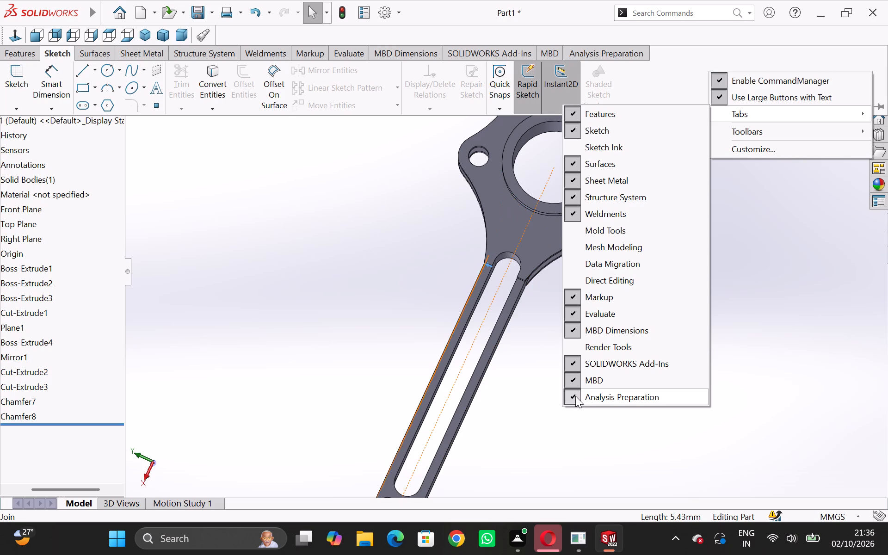
pyautogui.click(573, 400)
pyautogui.click(536, 409)
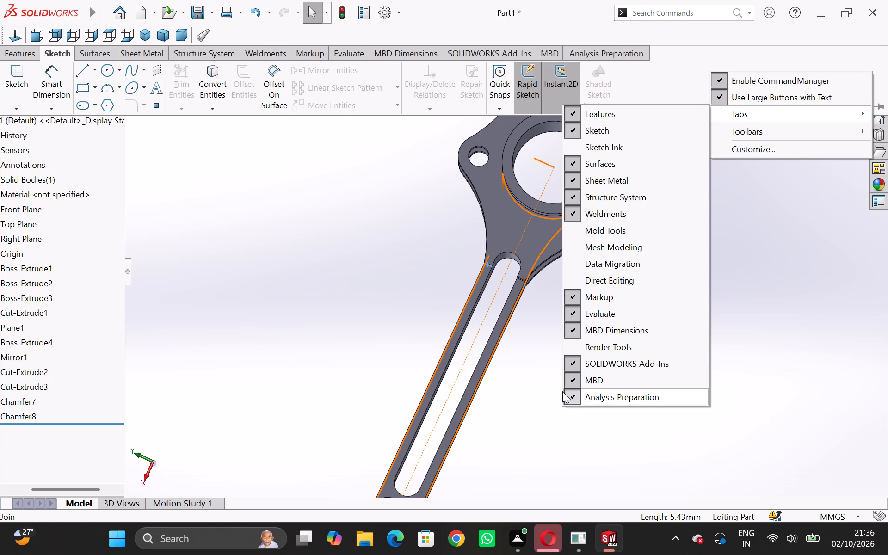
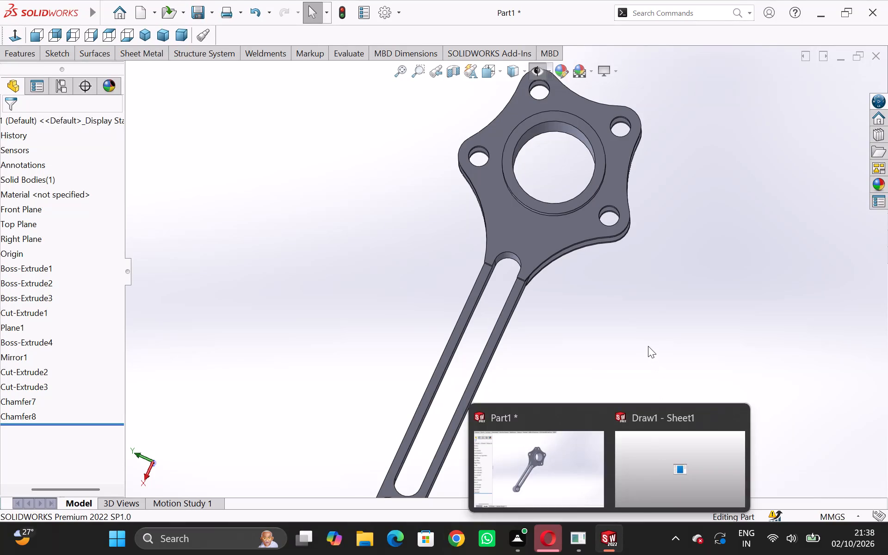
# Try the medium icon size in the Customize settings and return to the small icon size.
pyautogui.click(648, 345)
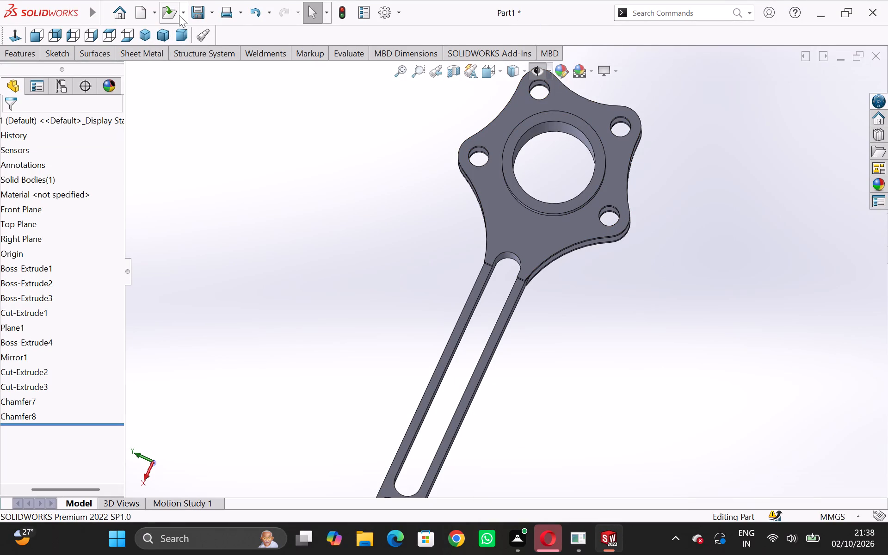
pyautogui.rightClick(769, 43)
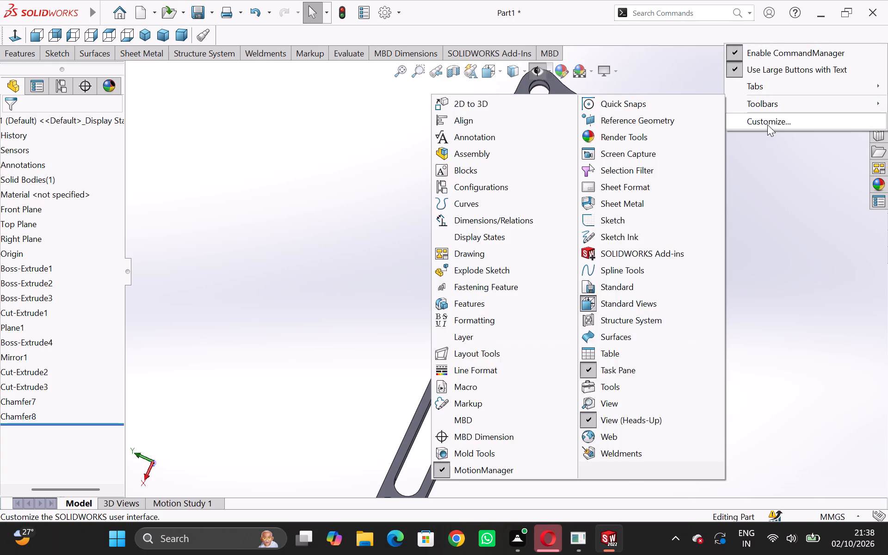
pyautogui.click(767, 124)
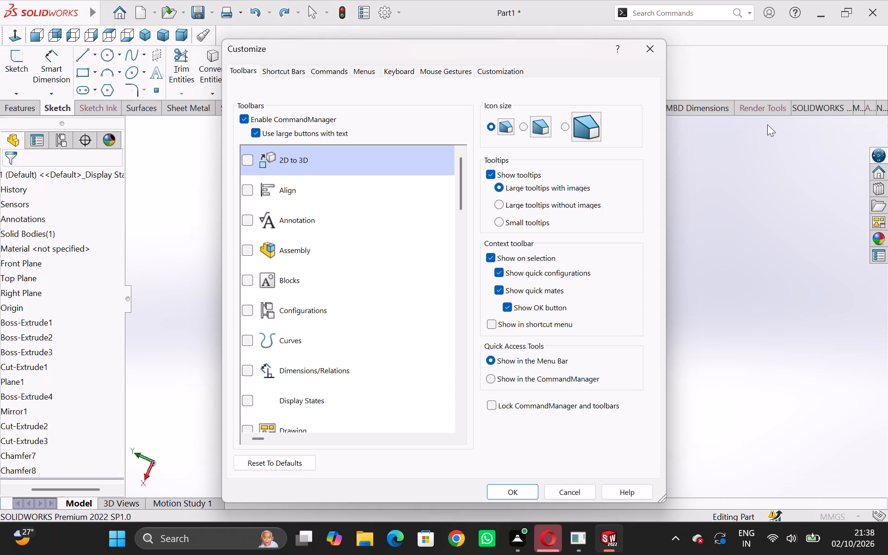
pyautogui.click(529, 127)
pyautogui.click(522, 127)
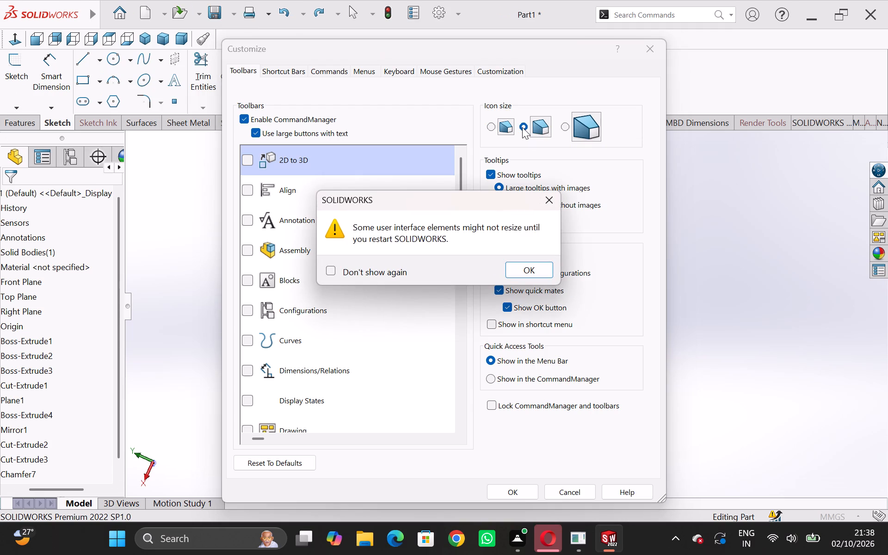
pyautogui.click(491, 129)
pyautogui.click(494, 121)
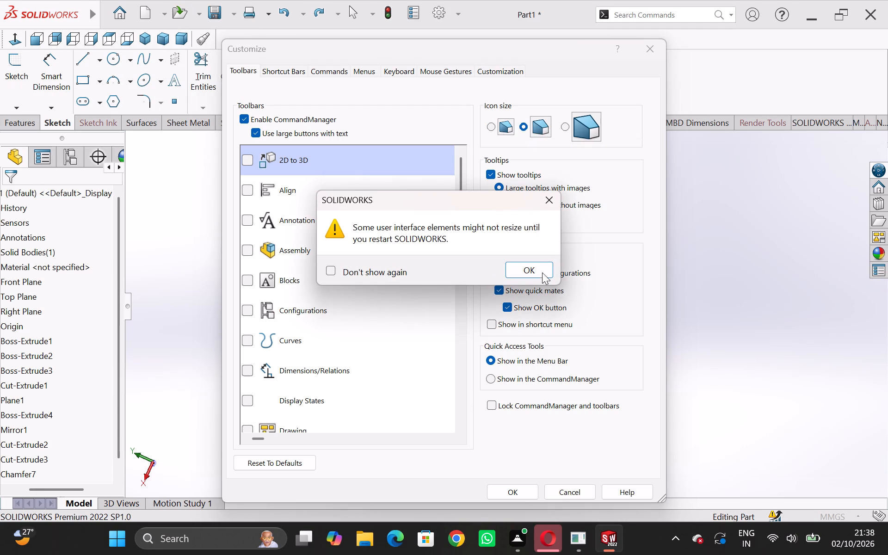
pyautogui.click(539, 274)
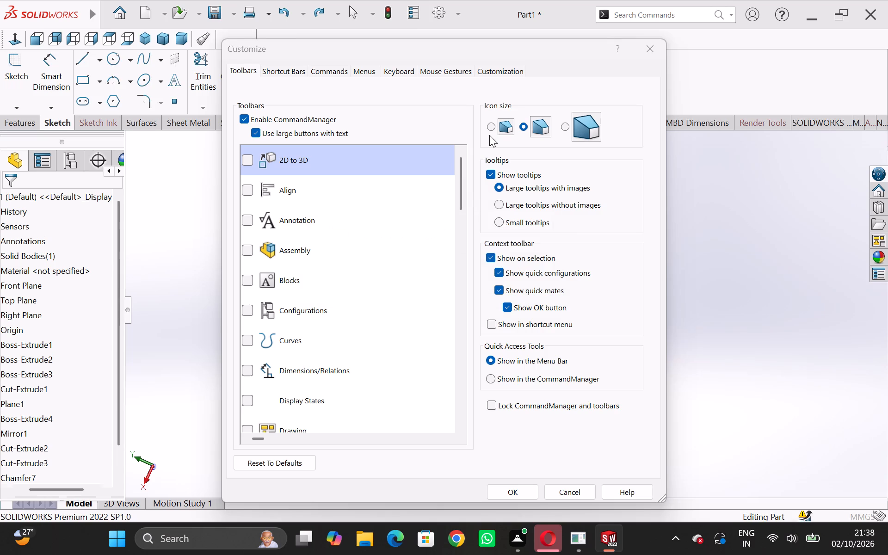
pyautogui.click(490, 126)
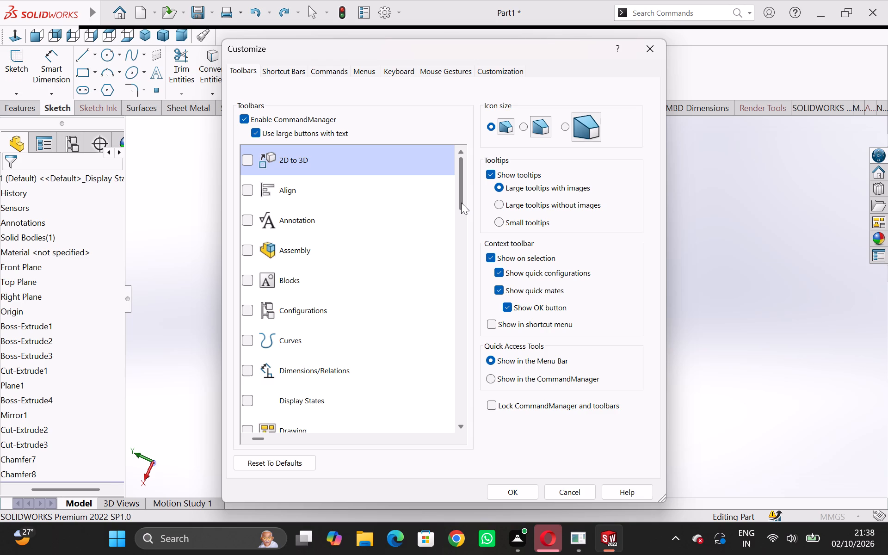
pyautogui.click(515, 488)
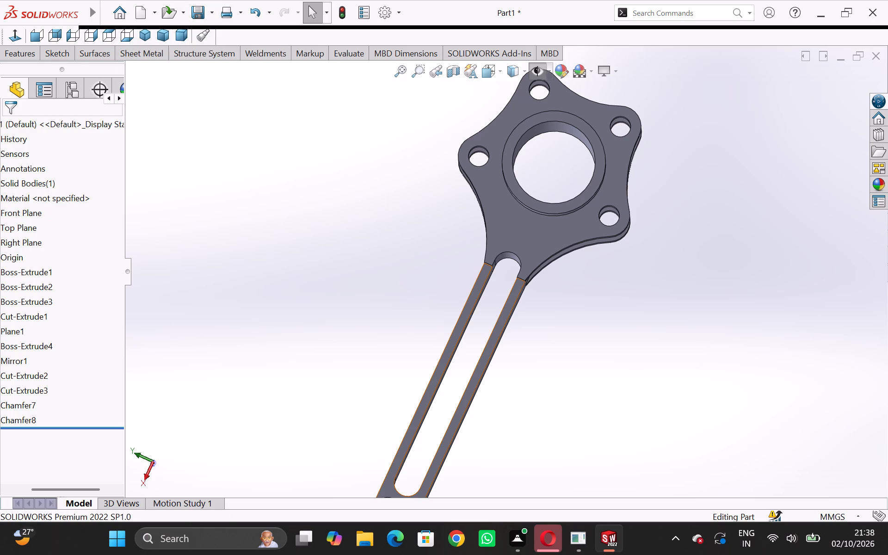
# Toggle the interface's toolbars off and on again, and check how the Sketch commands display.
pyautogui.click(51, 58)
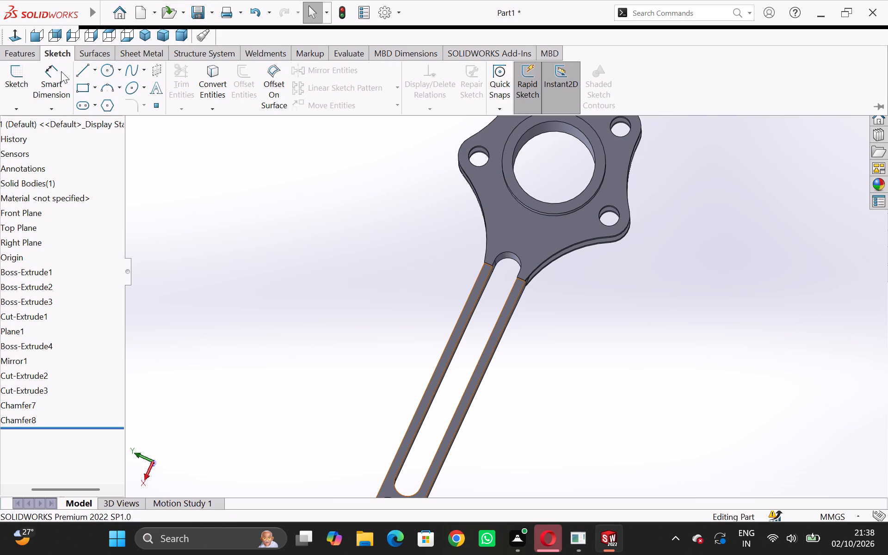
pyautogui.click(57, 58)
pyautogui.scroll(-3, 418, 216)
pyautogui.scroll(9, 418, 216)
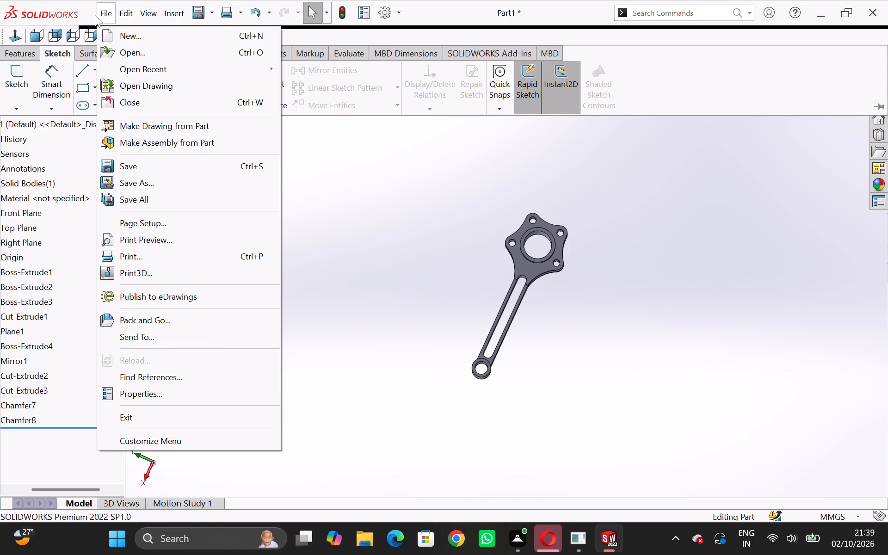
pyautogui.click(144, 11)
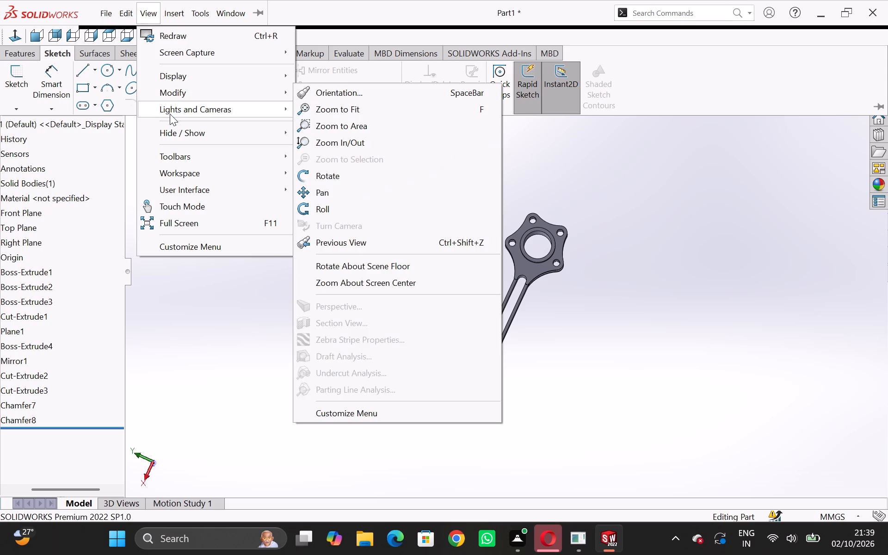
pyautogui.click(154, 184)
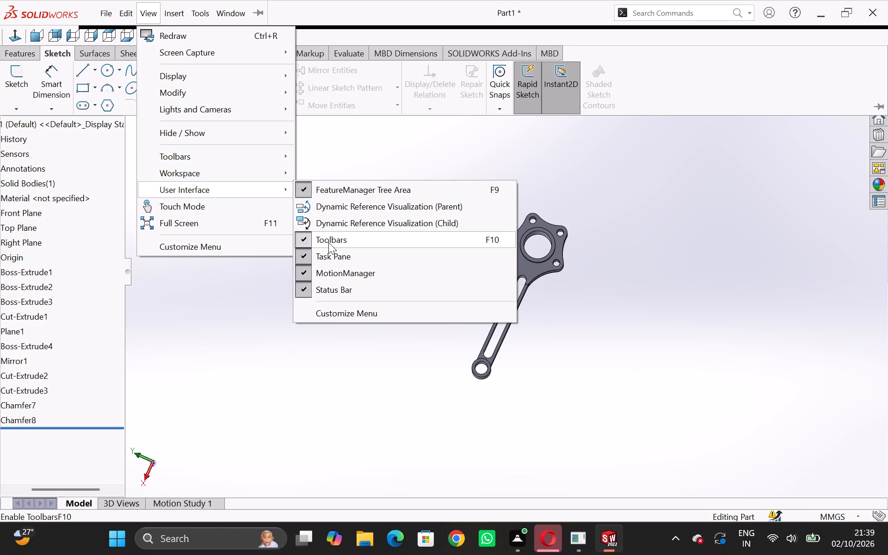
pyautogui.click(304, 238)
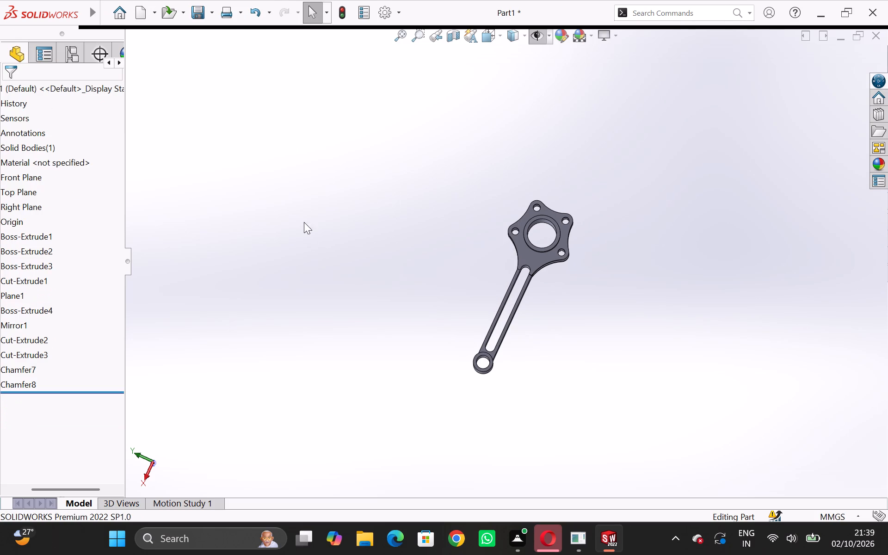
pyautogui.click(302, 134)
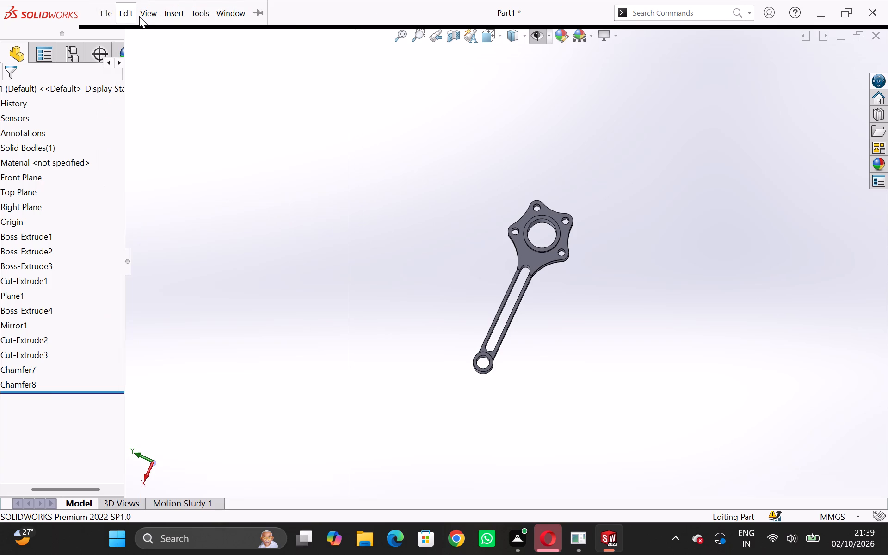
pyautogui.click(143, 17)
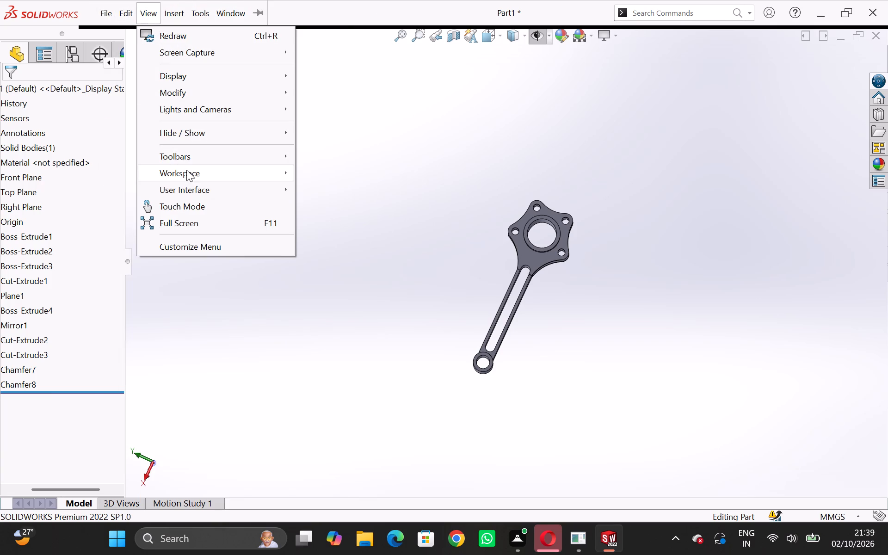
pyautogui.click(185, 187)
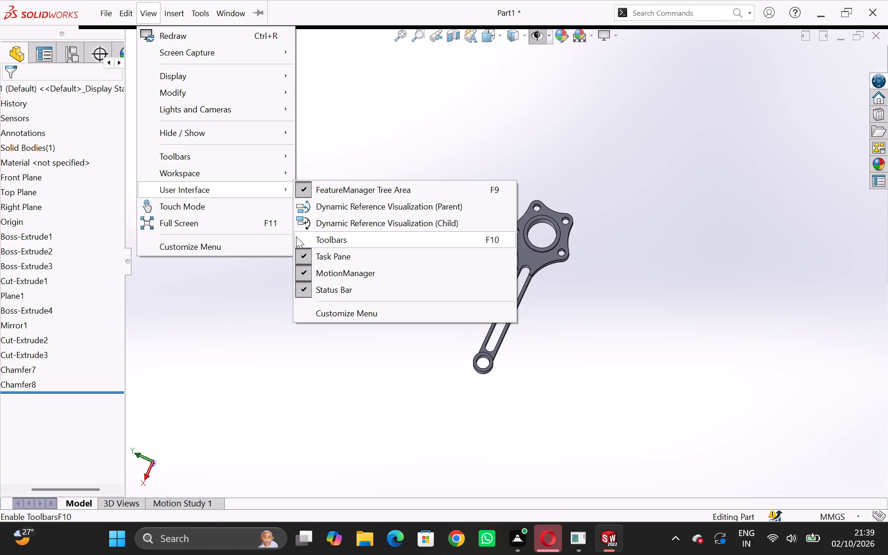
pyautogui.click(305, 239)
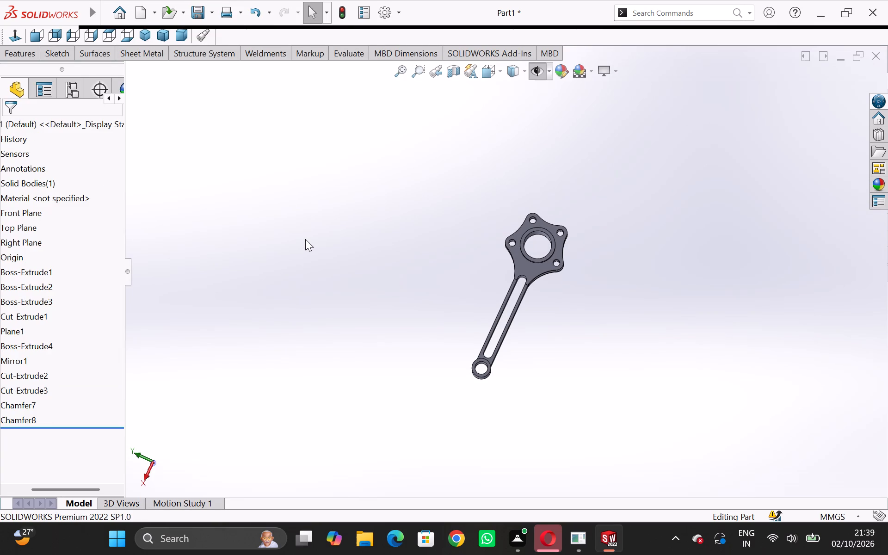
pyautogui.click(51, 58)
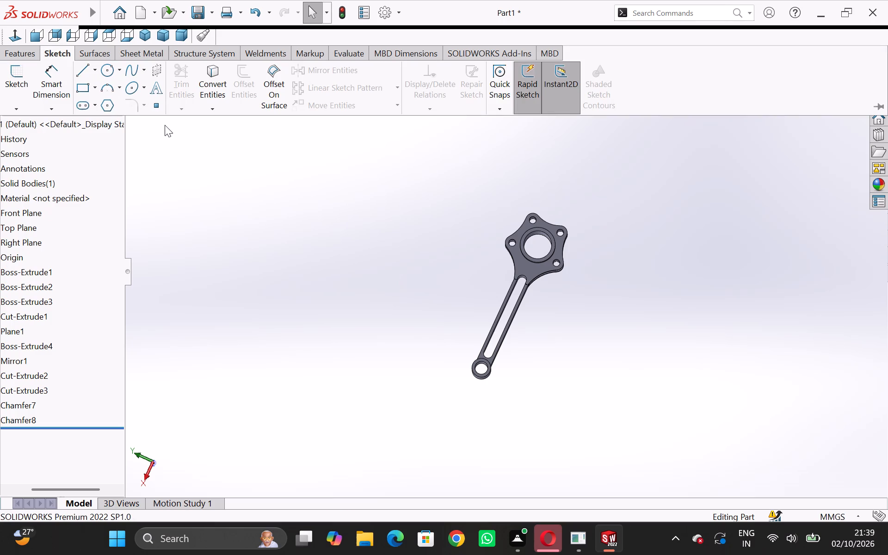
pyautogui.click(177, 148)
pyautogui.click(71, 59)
# Start a new sketch on the rod's flange face and try out the Rectangle tool without drawing anything.
pyautogui.click(16, 84)
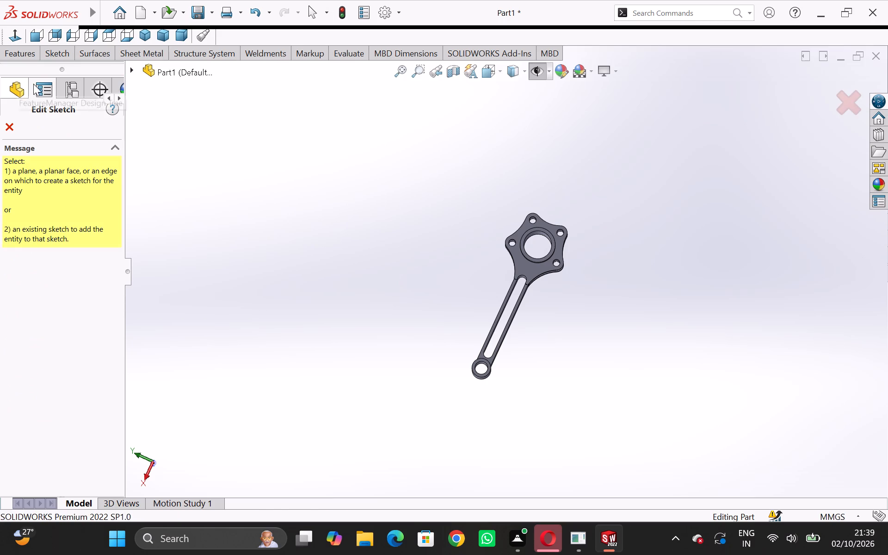
pyautogui.click(523, 222)
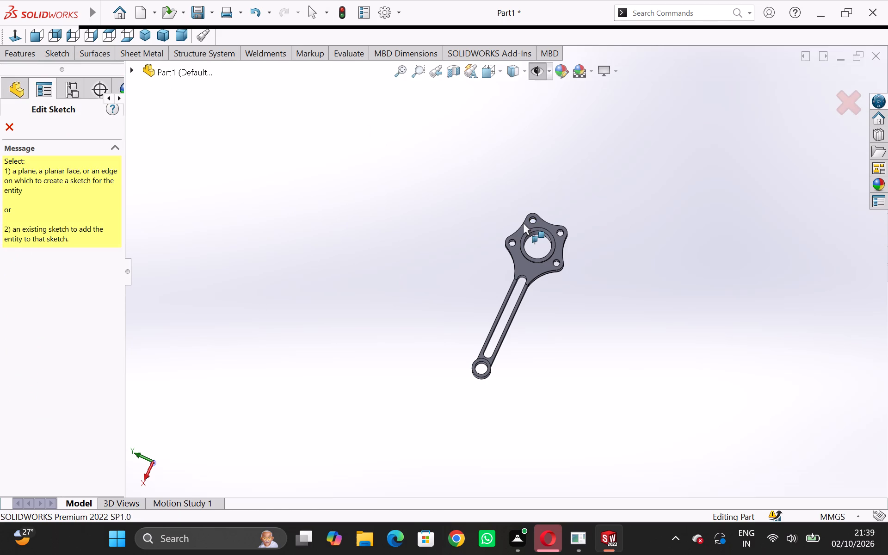
pyautogui.click(524, 226)
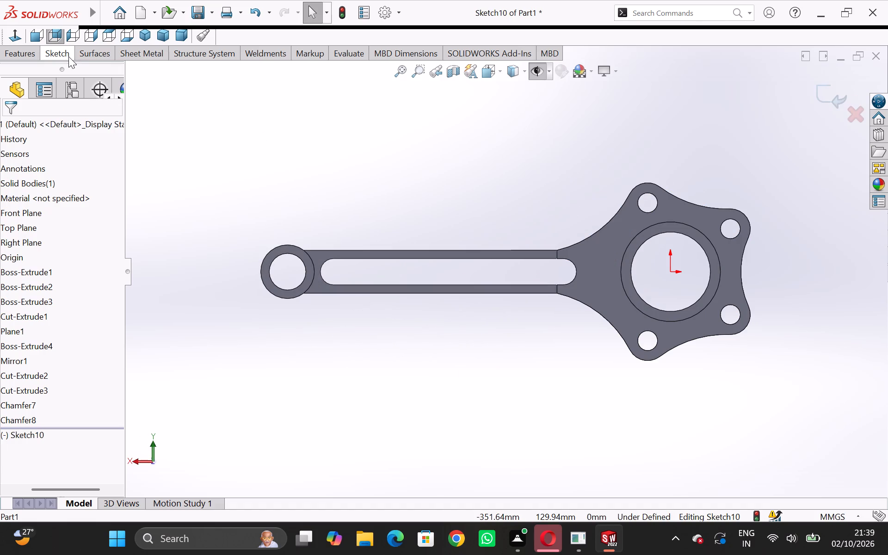
pyautogui.click(68, 56)
pyautogui.click(92, 86)
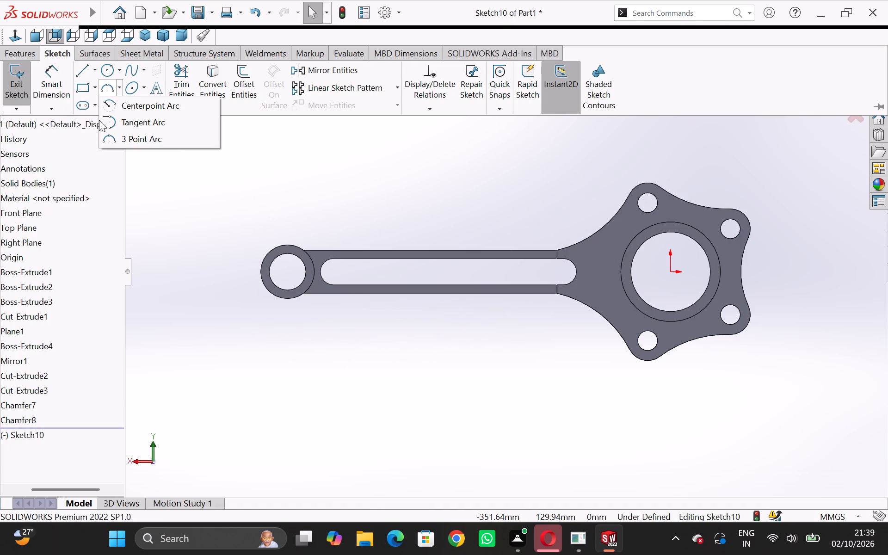
pyautogui.click(82, 87)
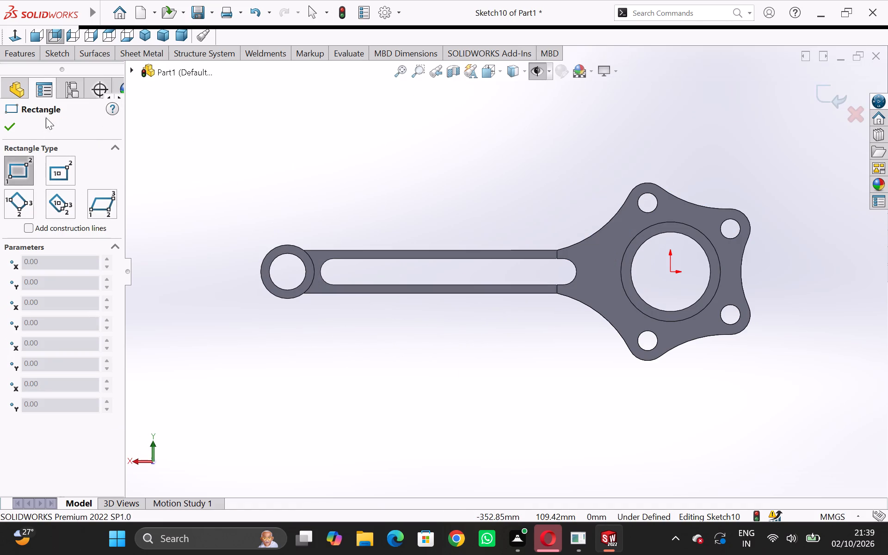
pyautogui.click(14, 125)
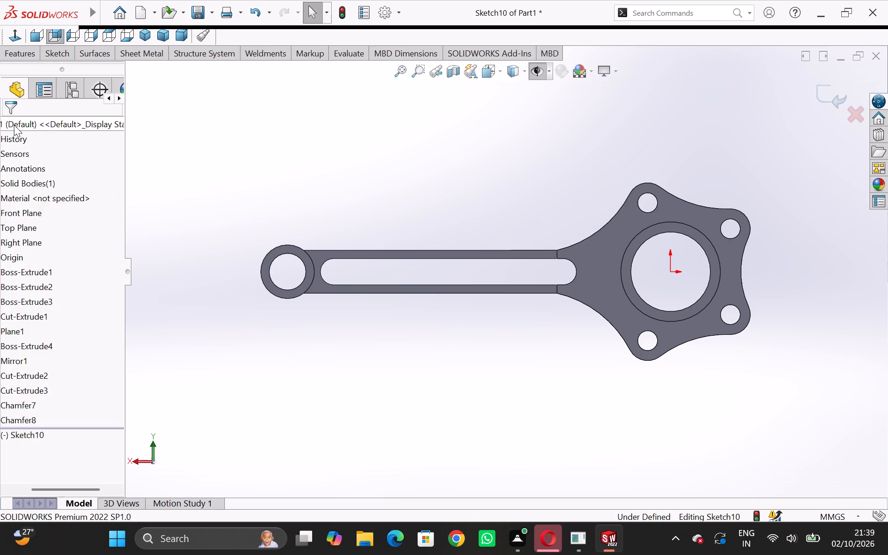
pyautogui.click(62, 60)
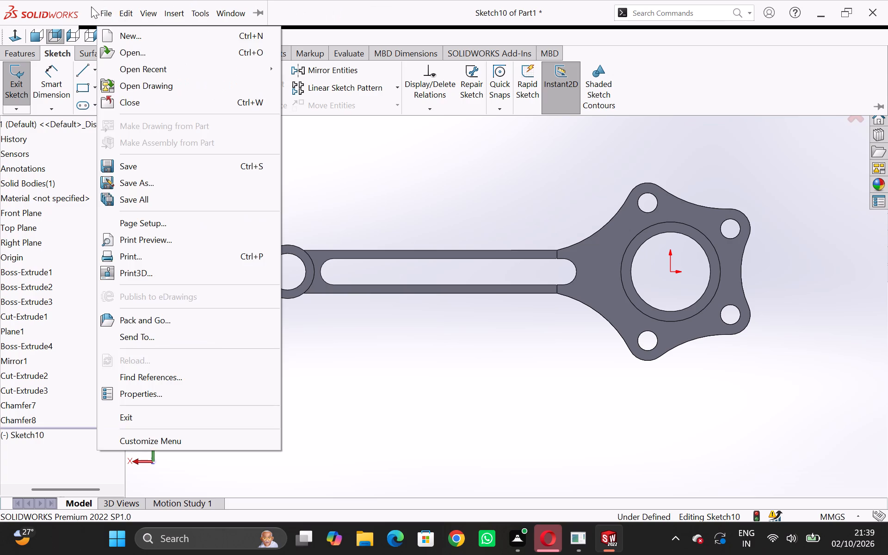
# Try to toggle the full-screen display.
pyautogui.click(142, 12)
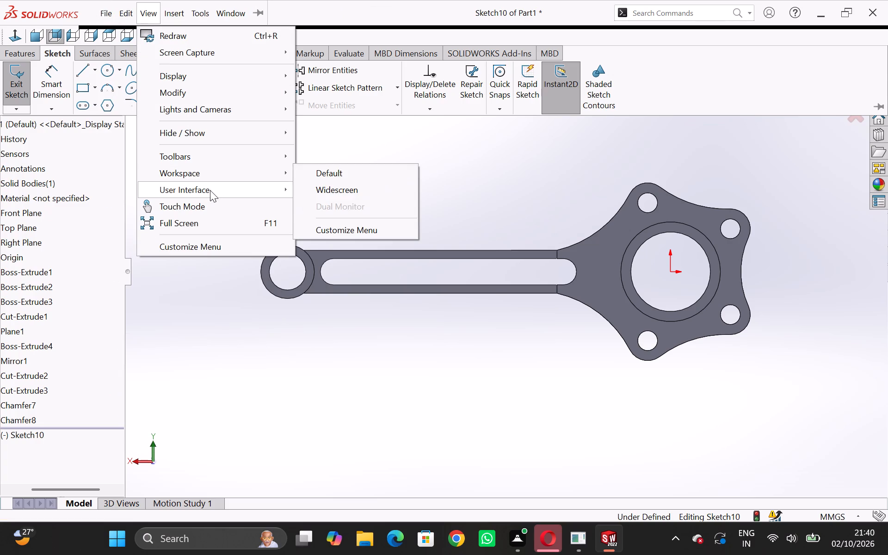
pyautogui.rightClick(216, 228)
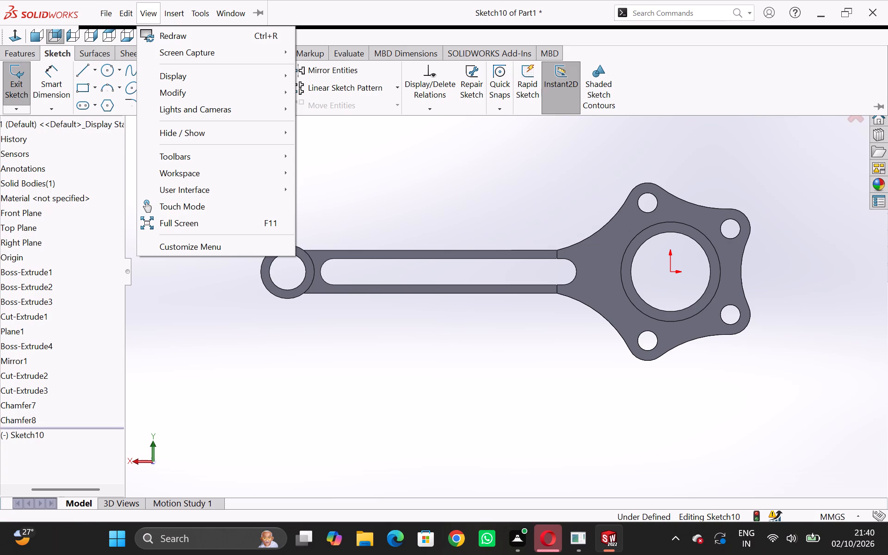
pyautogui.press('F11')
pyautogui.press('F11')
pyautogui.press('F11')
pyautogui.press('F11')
# Customize the Workspace menu so that only the Default layout entry is enabled, with Widescreen and Dual Monitor disabled.
pyautogui.click(228, 176)
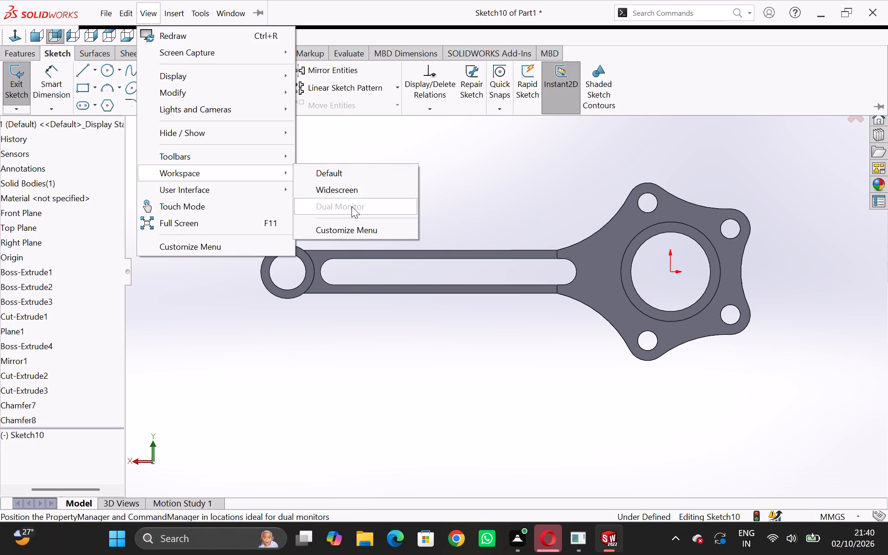
pyautogui.click(321, 226)
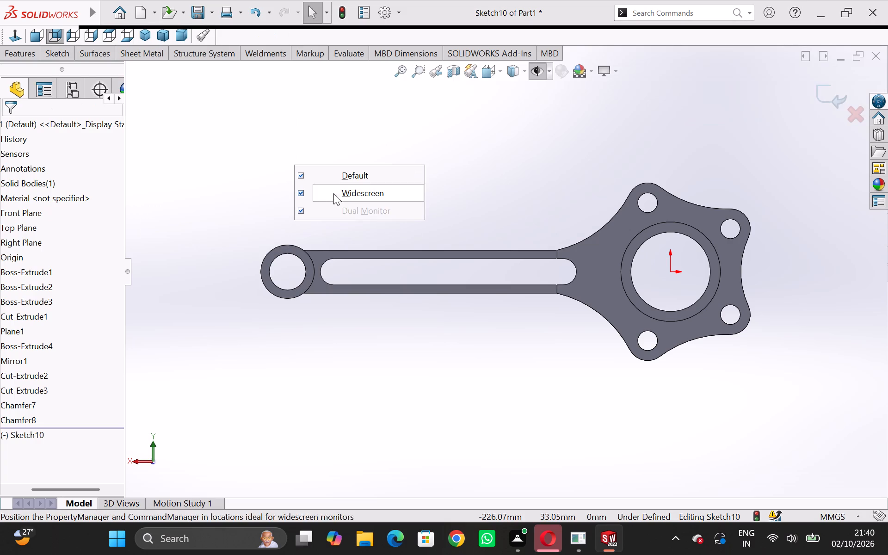
pyautogui.click(355, 194)
pyautogui.click(358, 177)
pyautogui.click(358, 177)
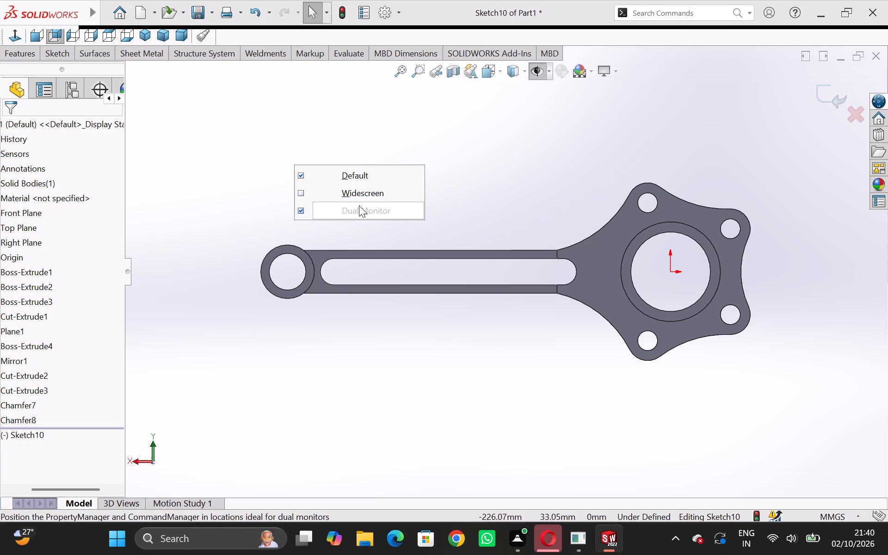
pyautogui.click(359, 211)
pyautogui.click(359, 180)
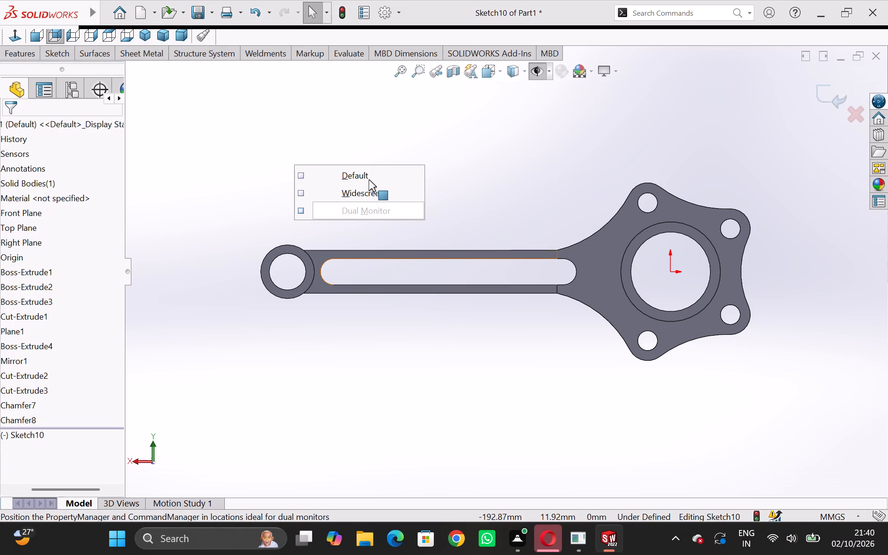
pyautogui.click(369, 179)
pyautogui.click(296, 166)
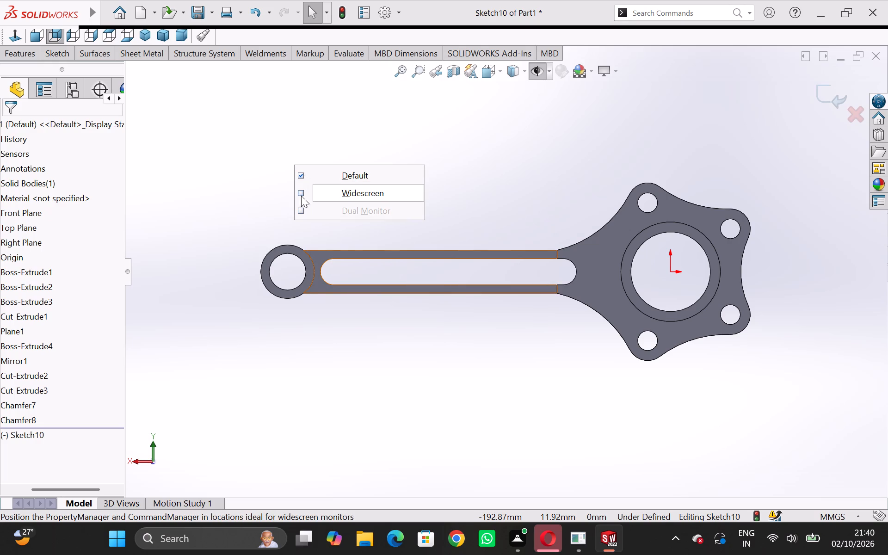
pyautogui.press('Return')
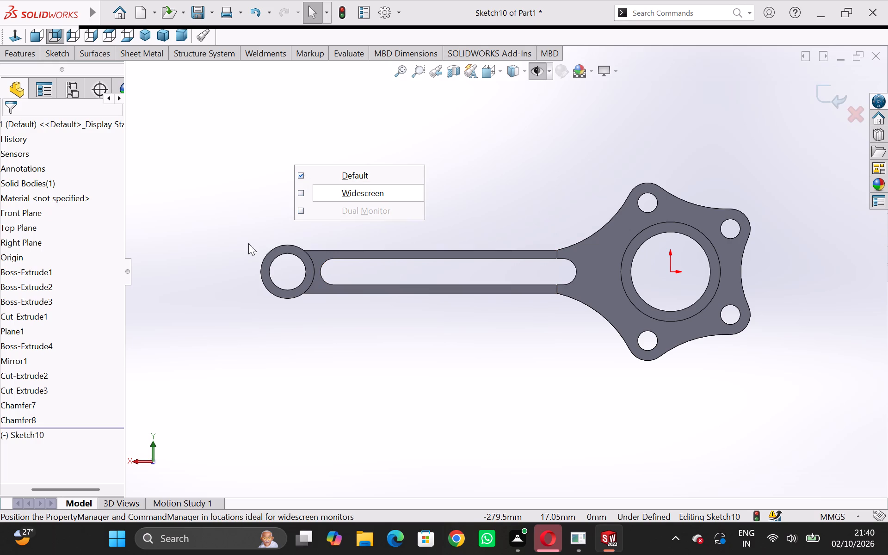
pyautogui.click(270, 220)
pyautogui.click(467, 173)
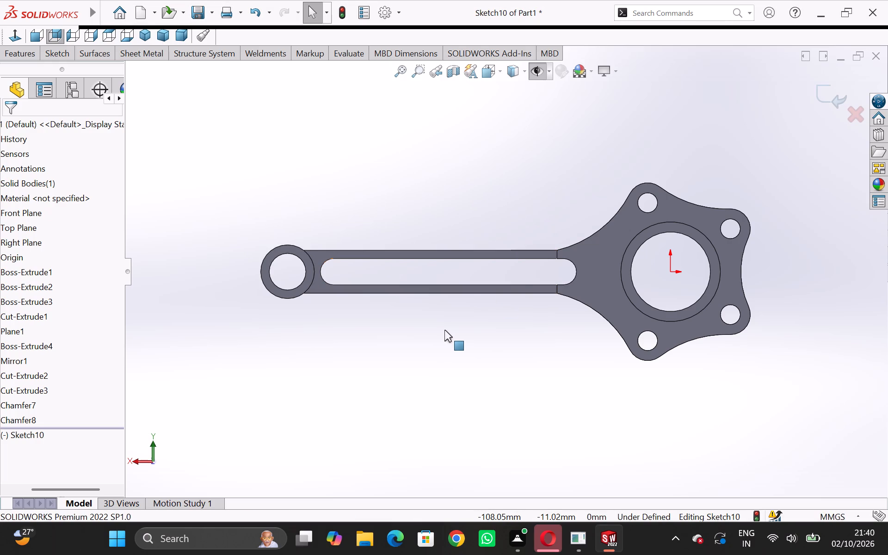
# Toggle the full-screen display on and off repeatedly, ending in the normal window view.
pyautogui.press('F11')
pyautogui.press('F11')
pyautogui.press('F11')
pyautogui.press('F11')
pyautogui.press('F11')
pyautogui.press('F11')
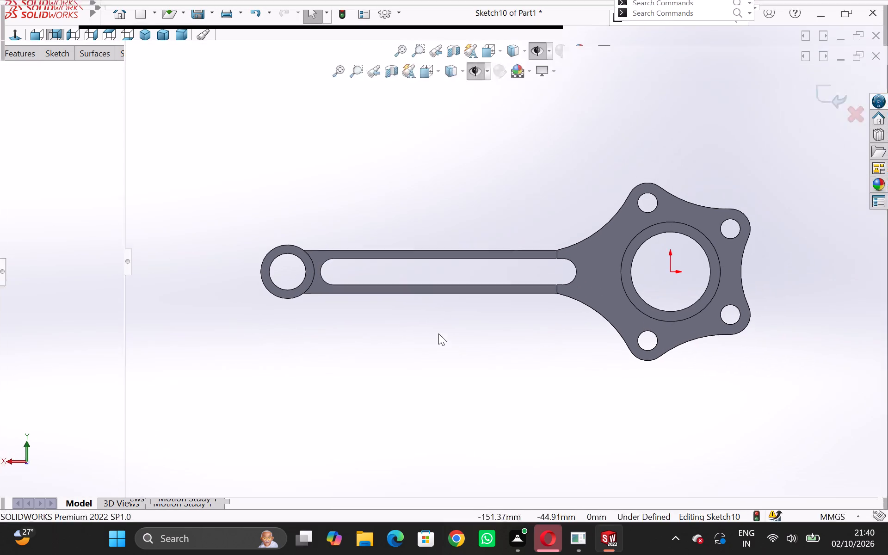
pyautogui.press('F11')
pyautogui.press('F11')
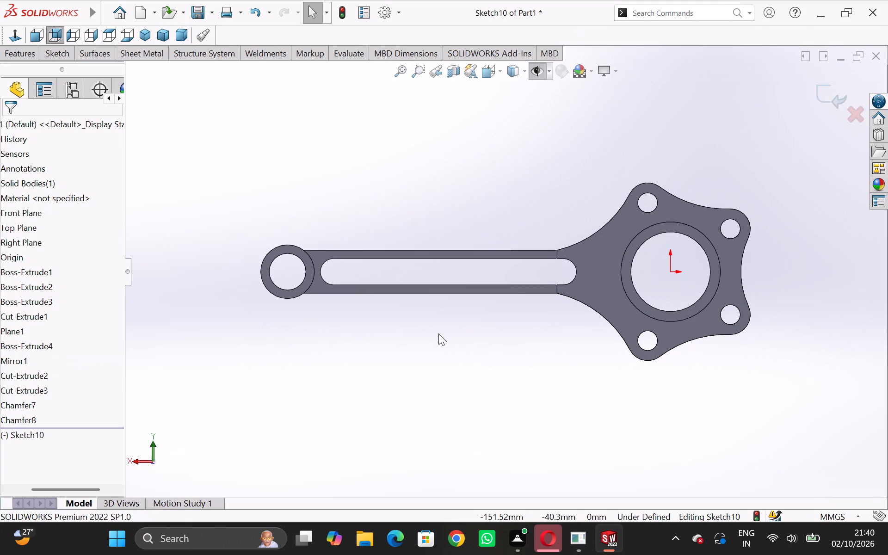
# Check whether the Sketch commands remain expanded while working in the graphics area.
pyautogui.click(42, 59)
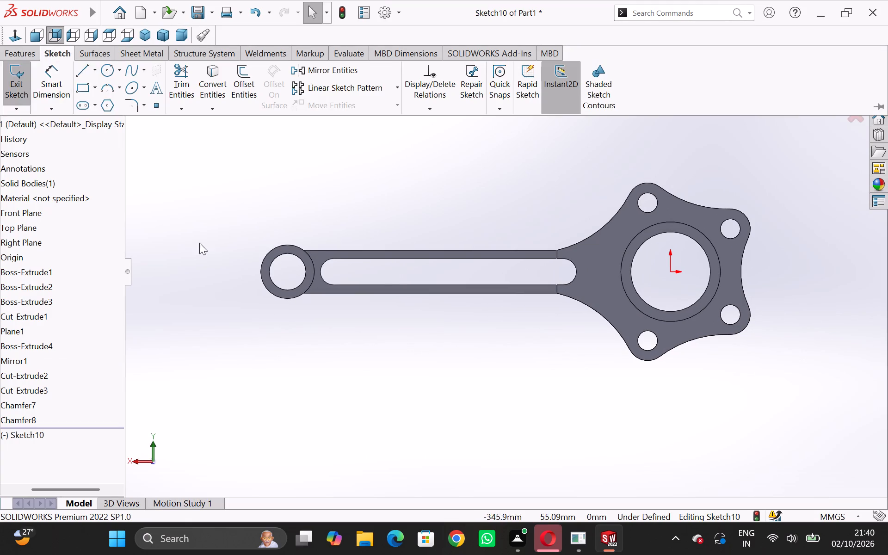
pyautogui.click(207, 247)
pyautogui.click(207, 247)
pyautogui.click(55, 50)
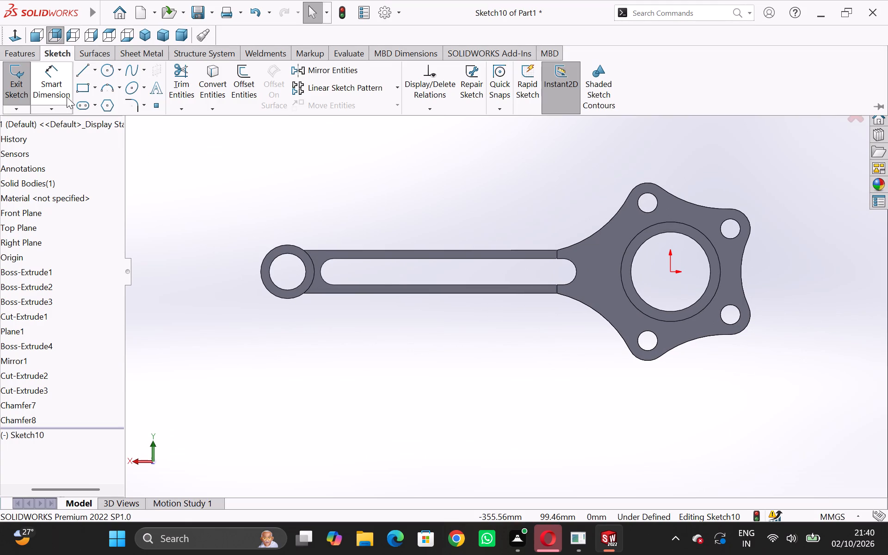
pyautogui.click(691, 337)
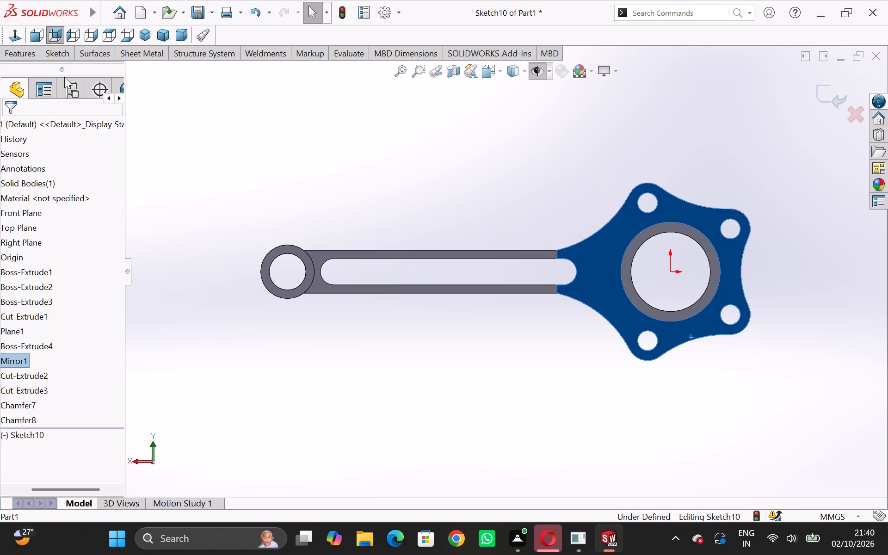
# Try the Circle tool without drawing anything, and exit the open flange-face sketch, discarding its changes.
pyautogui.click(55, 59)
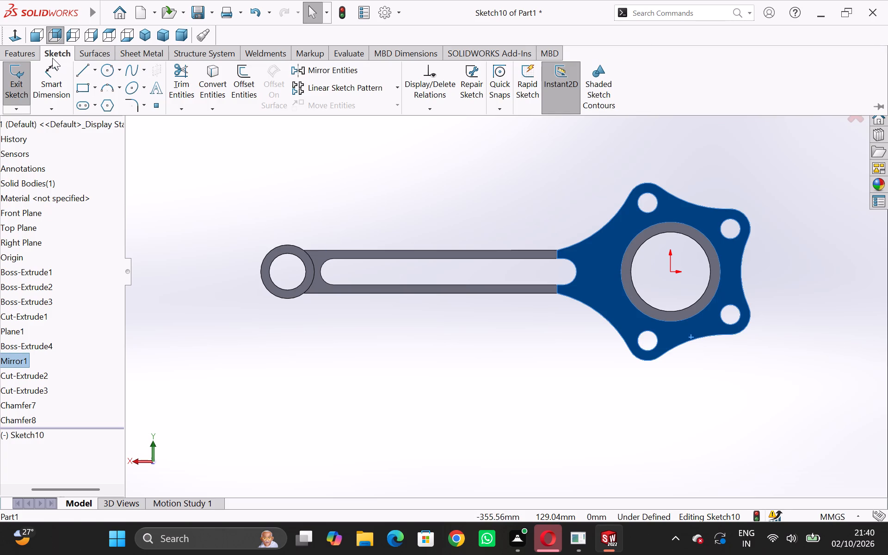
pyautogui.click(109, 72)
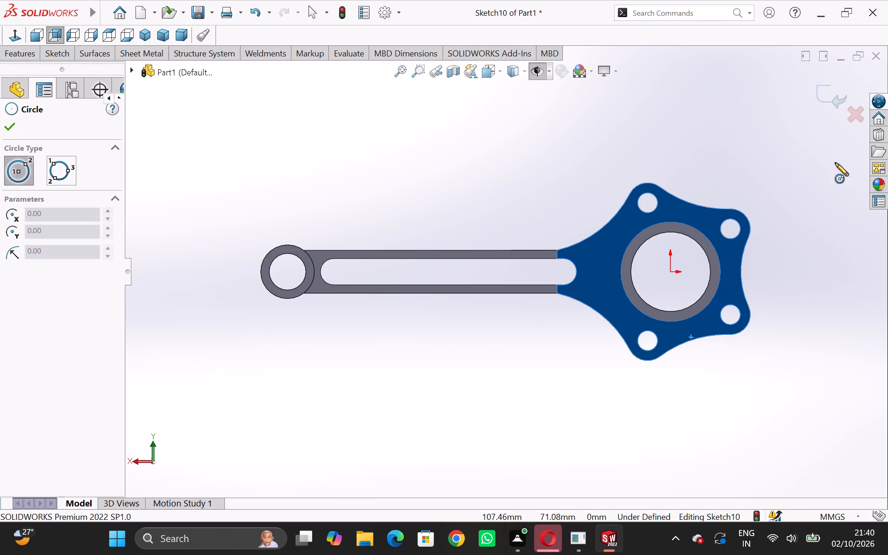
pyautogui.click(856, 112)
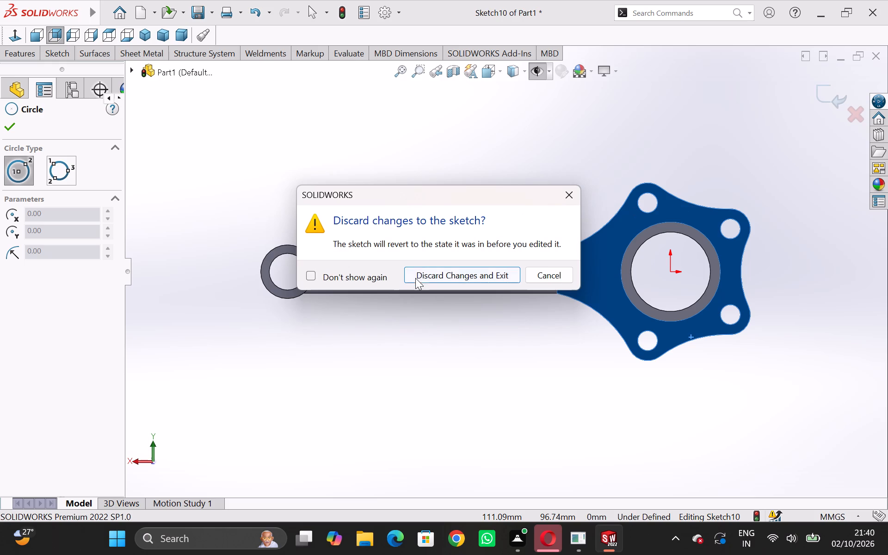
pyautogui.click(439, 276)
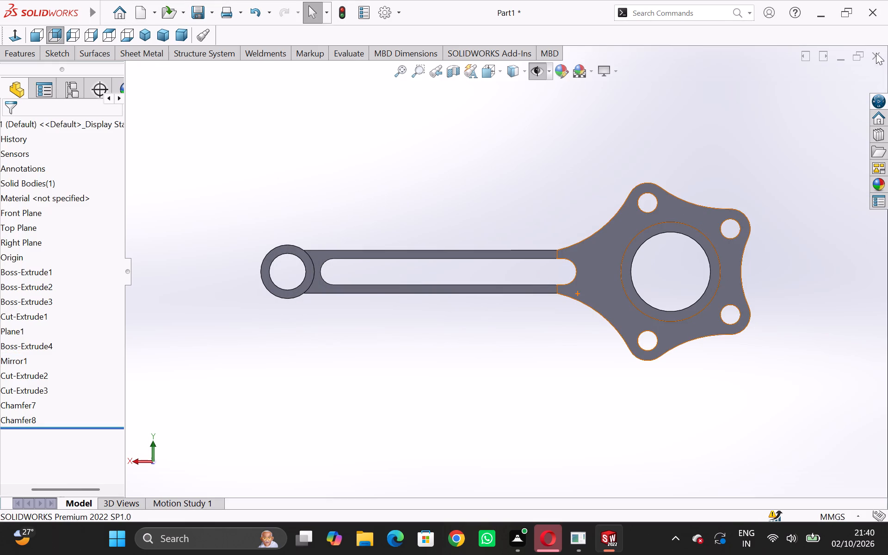
# Look at the Custom Properties pane for the part, widen it, and close it again.
pyautogui.moveTo(877, 95); pyautogui.dragTo(876, 111)
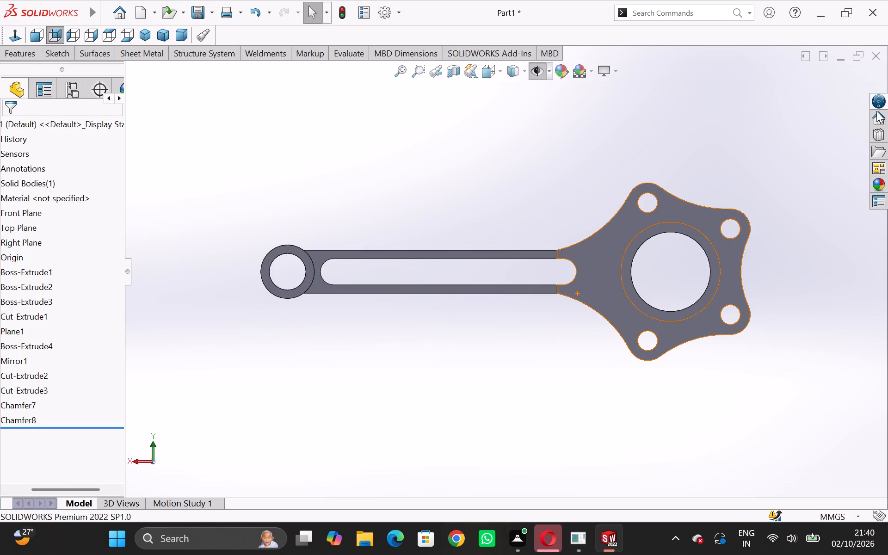
pyautogui.moveTo(876, 111); pyautogui.dragTo(803, 317)
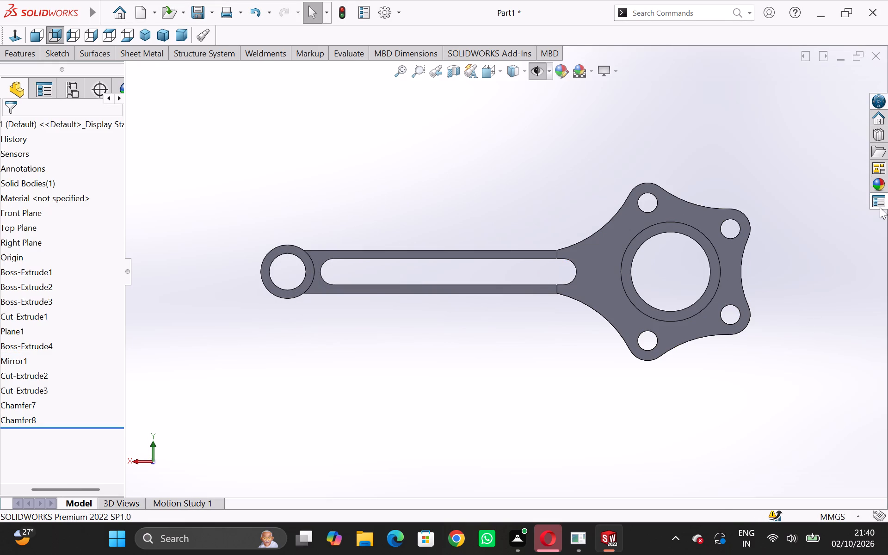
pyautogui.click(880, 207)
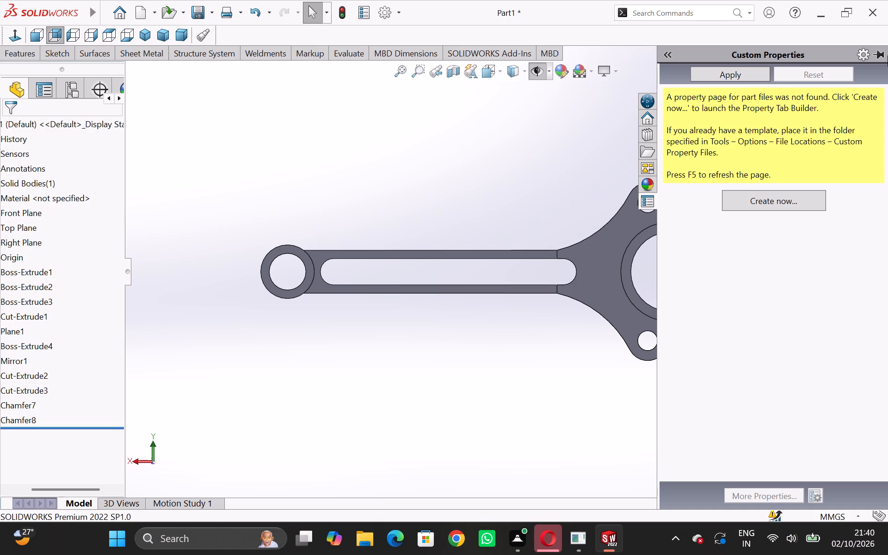
pyautogui.click(673, 62)
pyautogui.click(666, 54)
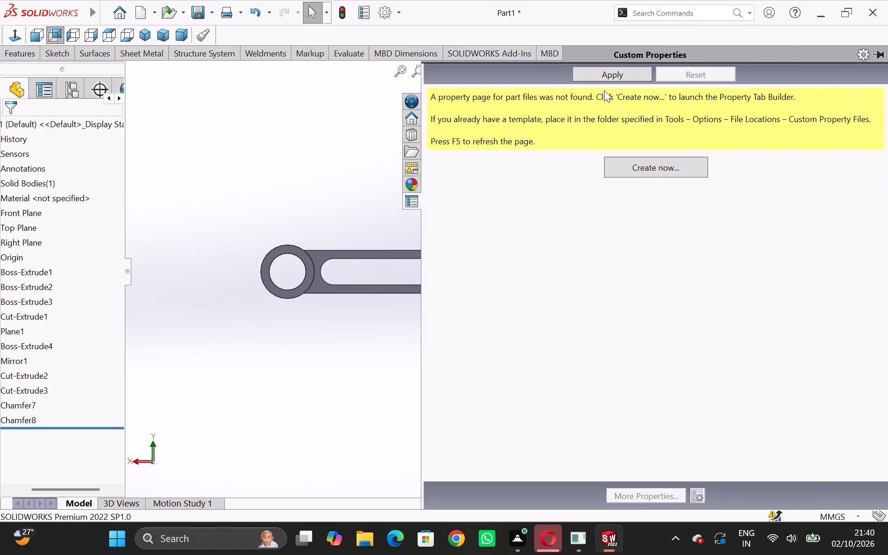
pyautogui.click(312, 139)
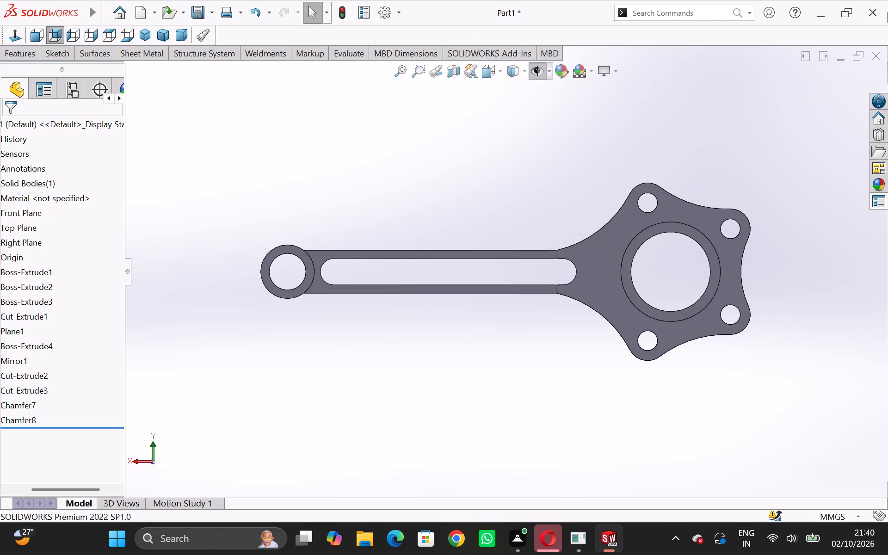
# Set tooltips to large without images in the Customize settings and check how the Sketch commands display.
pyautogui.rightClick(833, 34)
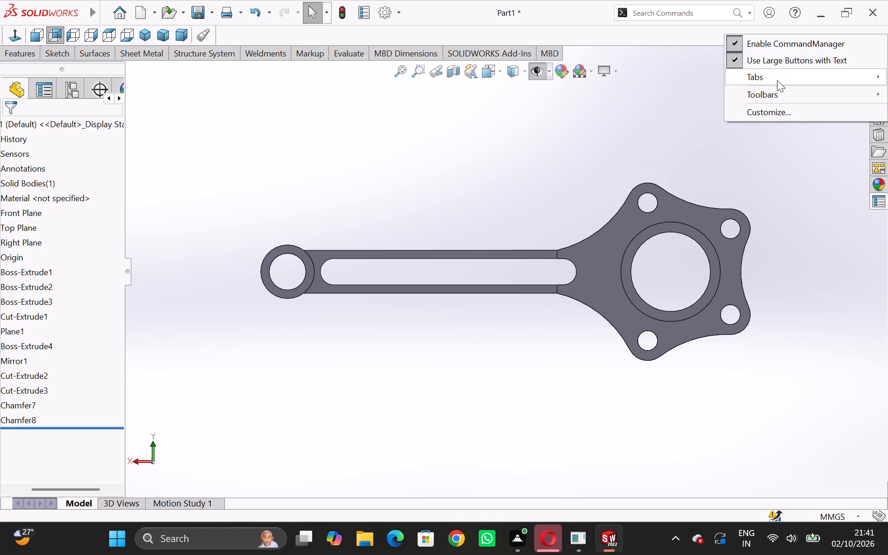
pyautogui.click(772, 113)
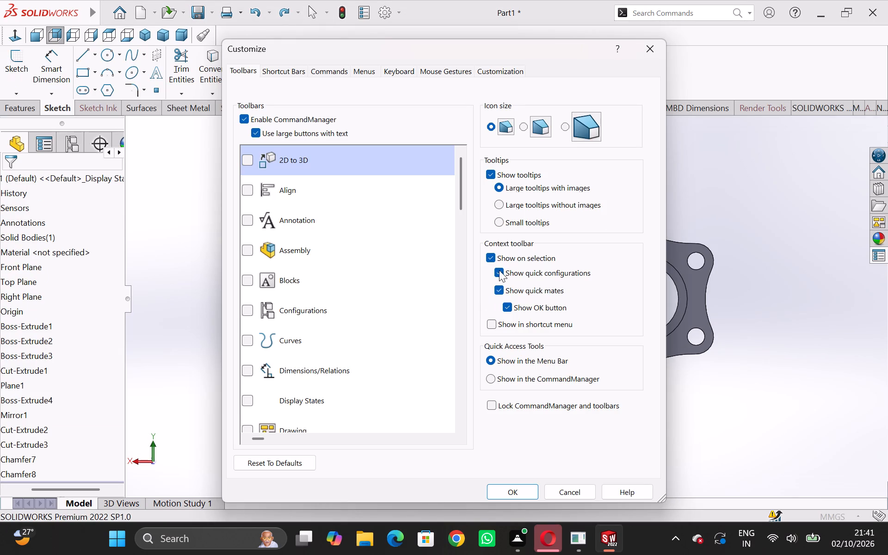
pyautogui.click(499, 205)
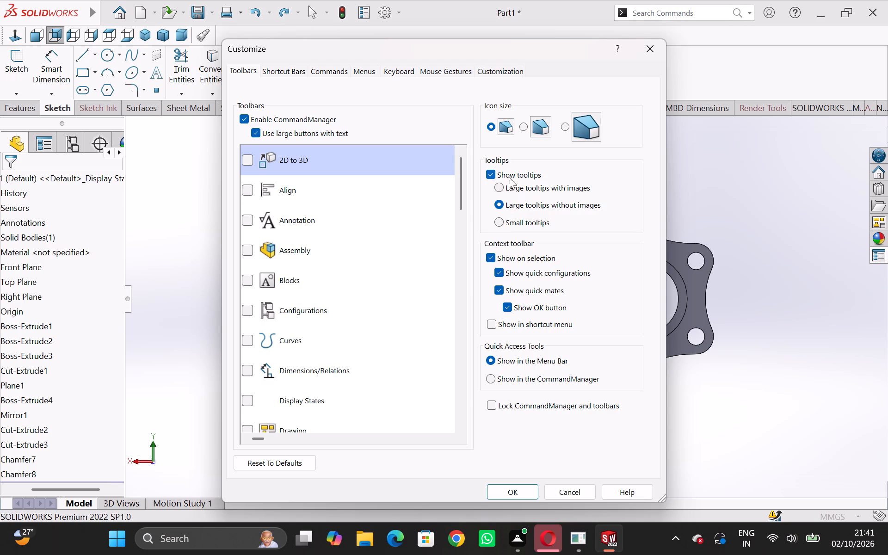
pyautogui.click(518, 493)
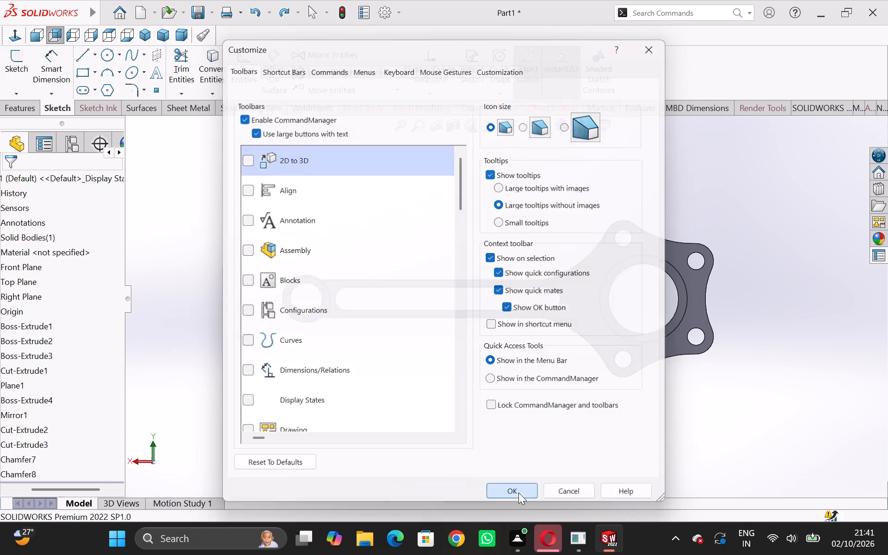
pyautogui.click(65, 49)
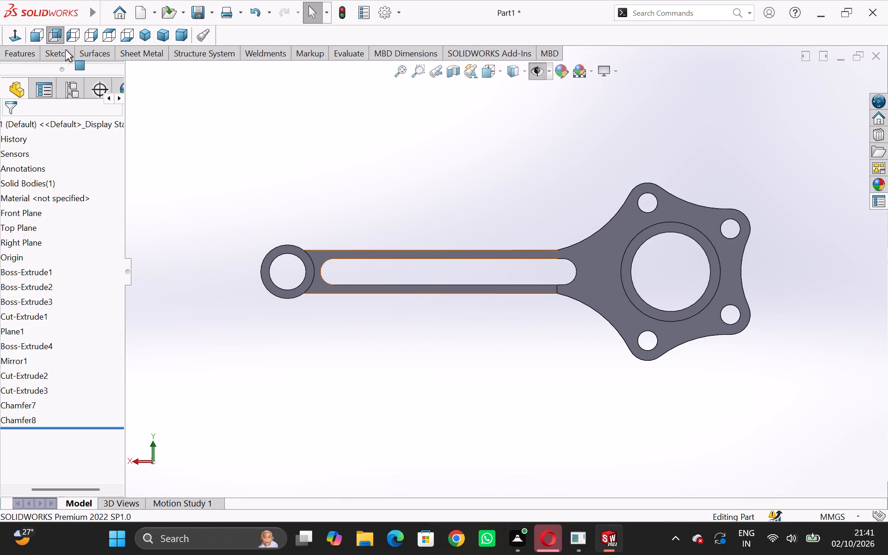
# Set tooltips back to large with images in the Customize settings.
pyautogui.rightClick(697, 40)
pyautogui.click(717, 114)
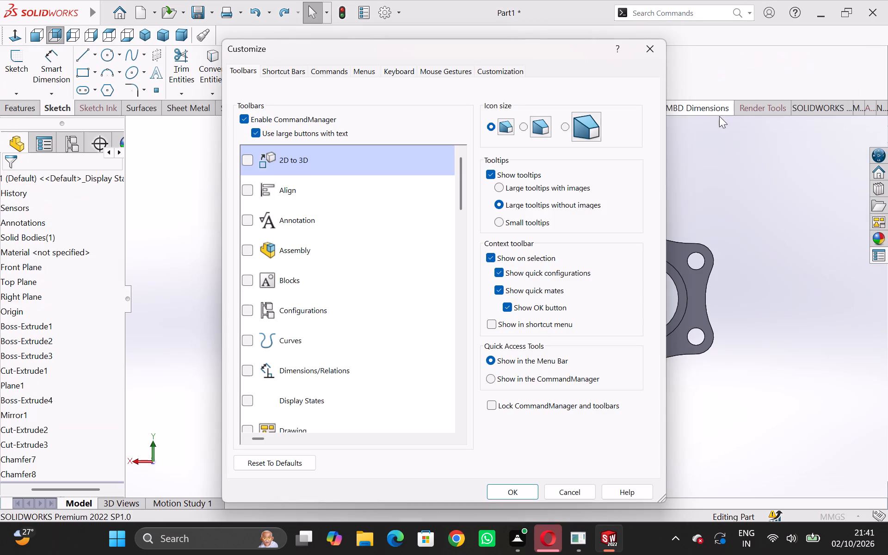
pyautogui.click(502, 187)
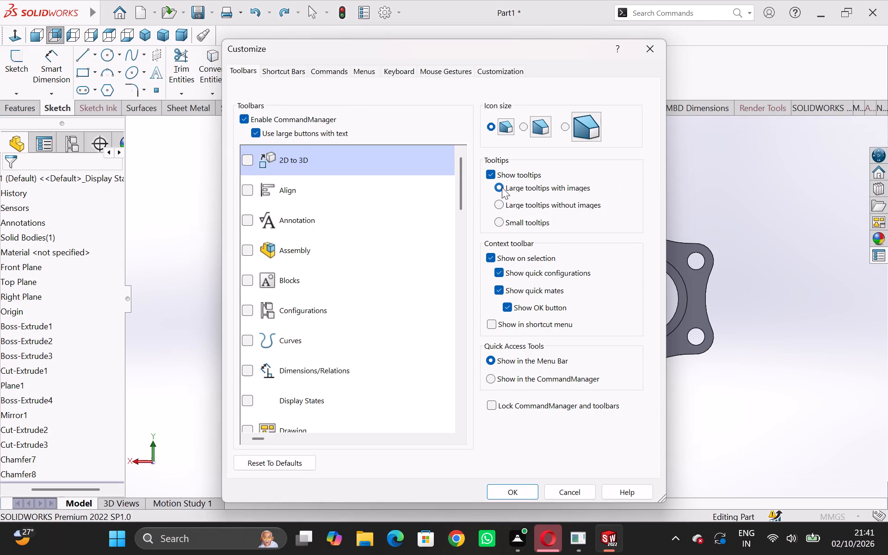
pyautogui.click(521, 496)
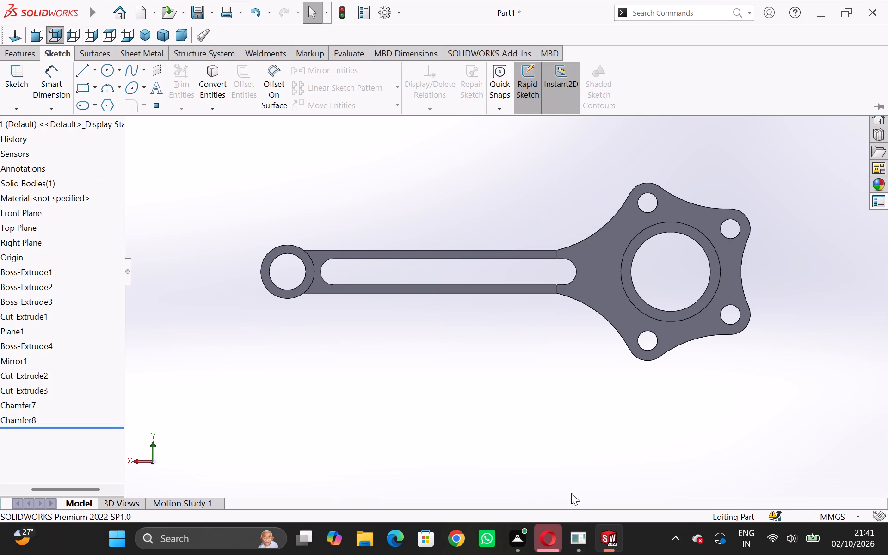
# Switch to Copilot and ask how to set the SolidWorks command bar back to normal when it hides after selecting a command.
pyautogui.press('shift+super+F23')
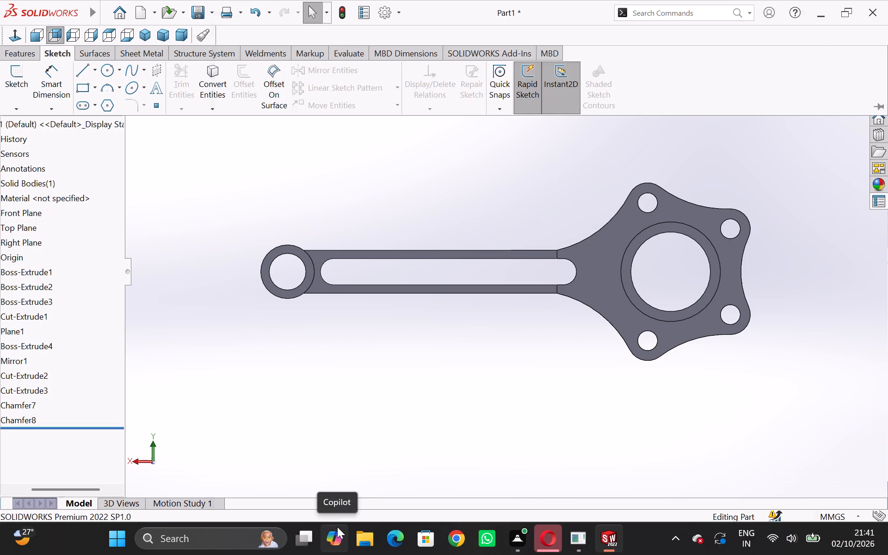
pyautogui.moveTo(337, 527); pyautogui.dragTo(158, 554, button='right')
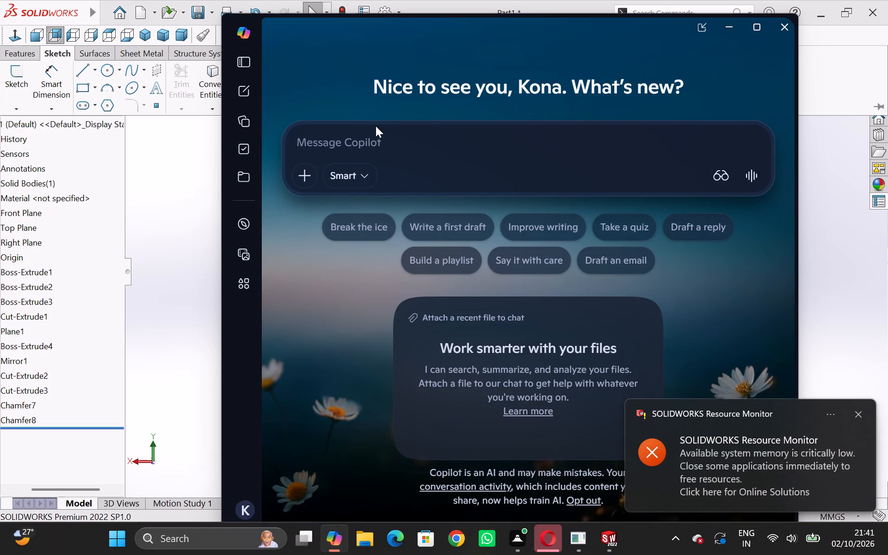
pyautogui.write('in')
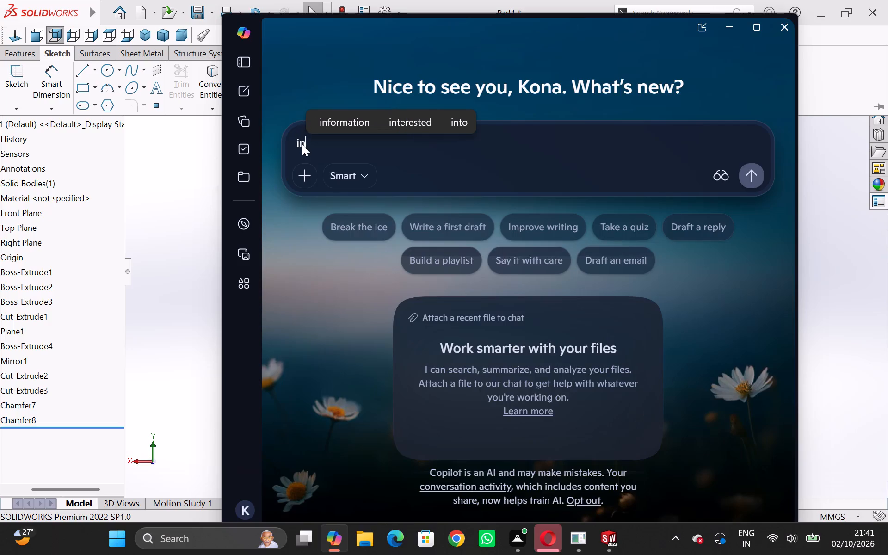
pyautogui.press('space')
pyautogui.write('solid')
pyautogui.press('space')
pyautogui.write('wo')
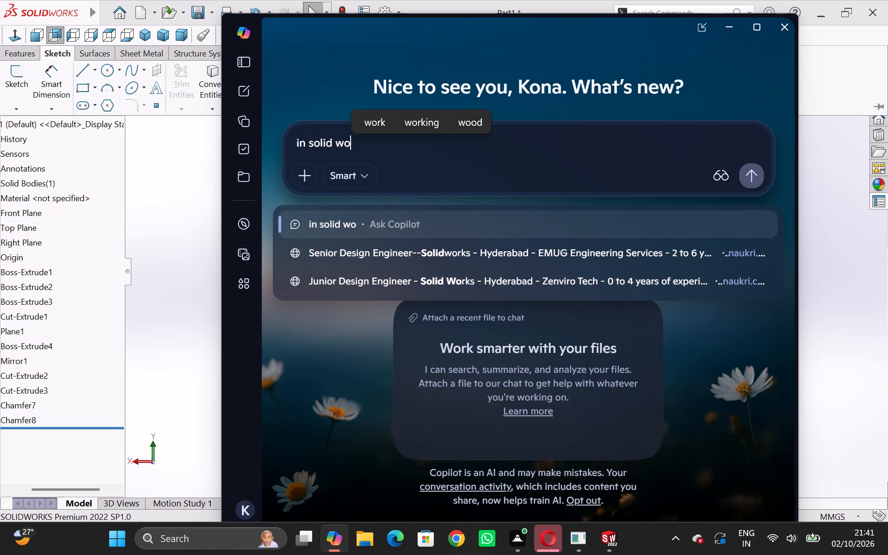
pyautogui.write('rks')
pyautogui.press('space')
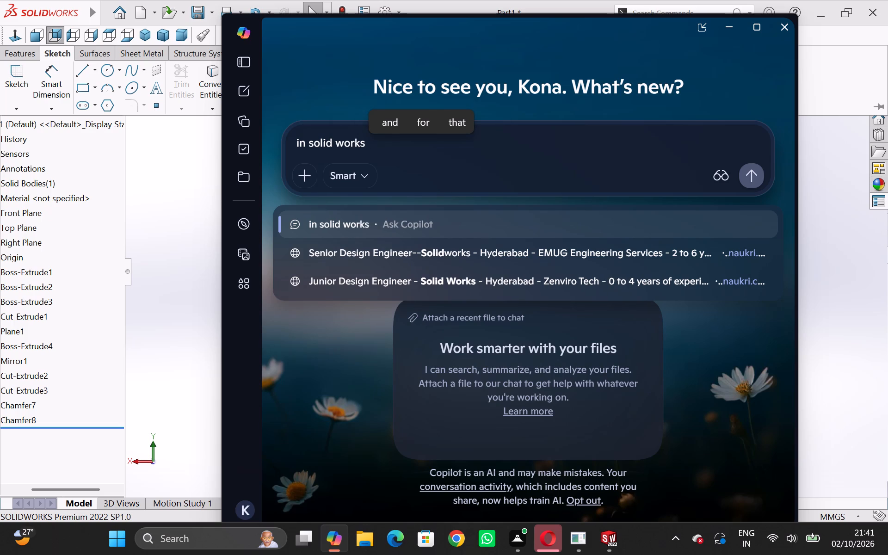
pyautogui.write('command bar')
pyautogui.press('space')
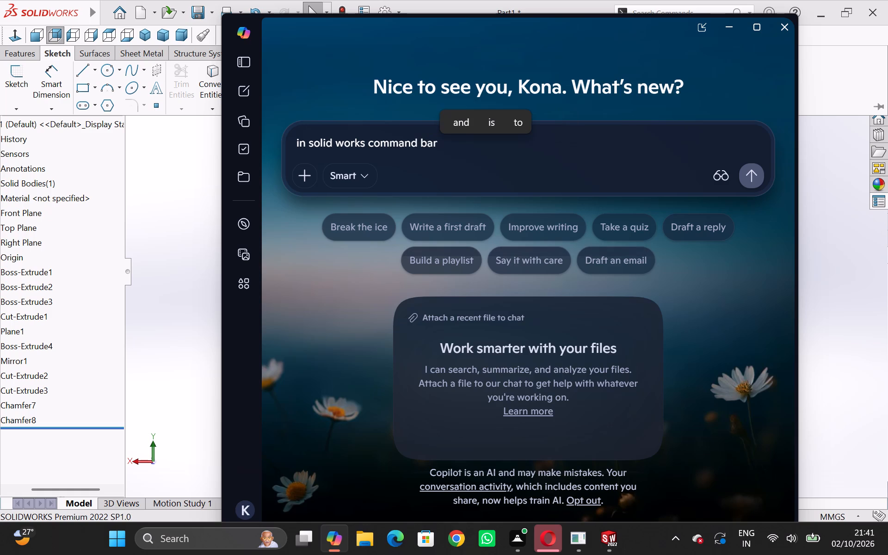
pyautogui.write('hide')
pyautogui.press('space')
pyautogui.write('is')
pyautogui.press('BackSpace')
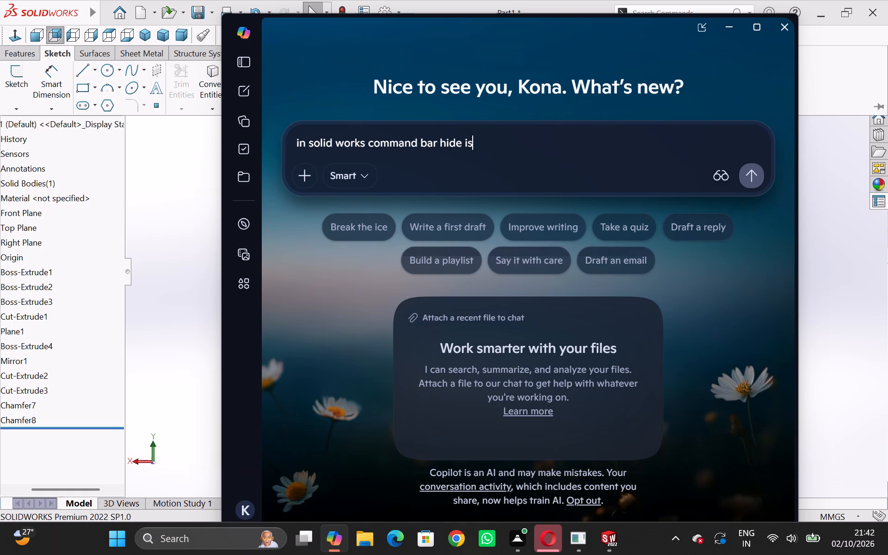
pyautogui.write('f')
pyautogui.press('space')
pyautogui.write('selec')
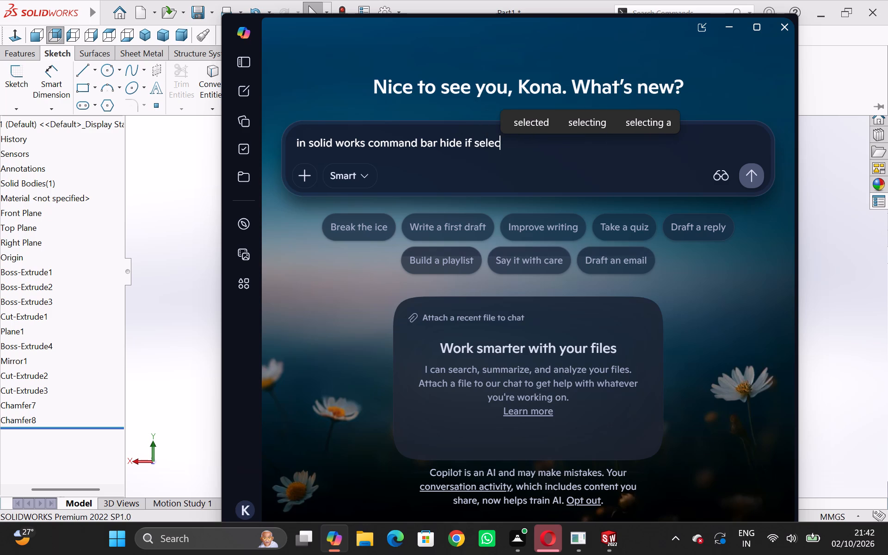
pyautogui.write('t')
pyautogui.press('space')
pyautogui.write('some')
pyautogui.press('space')
pyautogui.write('command')
pyautogui.press('space')
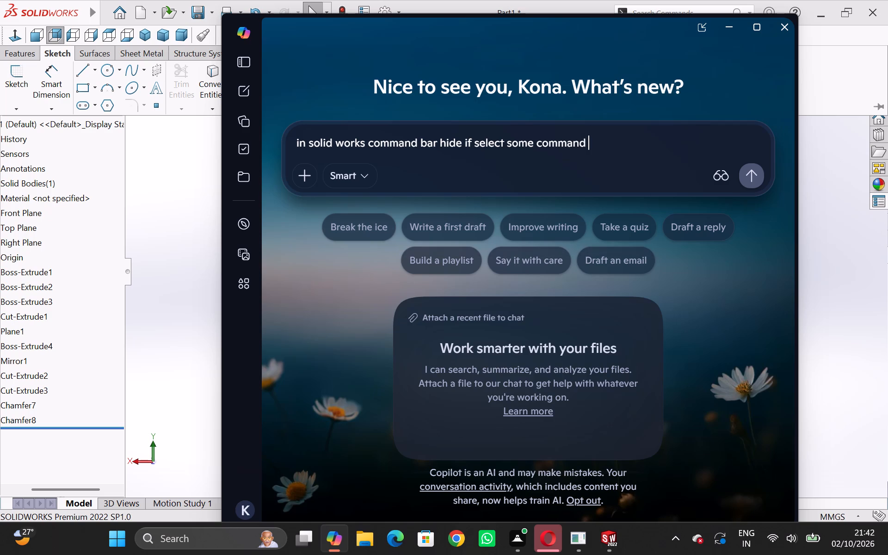
pyautogui.write('how itd')
pyautogui.press('BackSpace')
pyautogui.write('s no')
pyautogui.write('rmal to set')
pyautogui.press('Return')
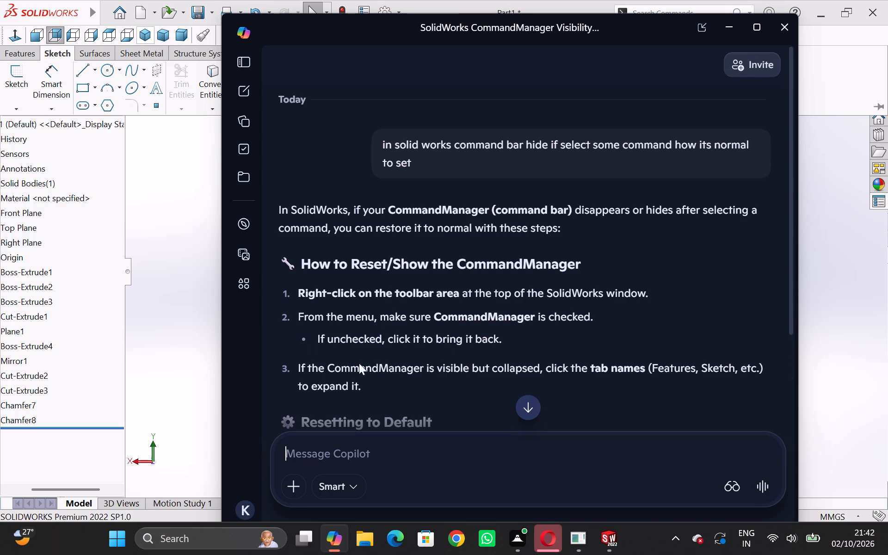
# Read through Copilot's reply on resetting and showing the CommandManager, and close Copilot.
pyautogui.scroll(-2, 392, 367)
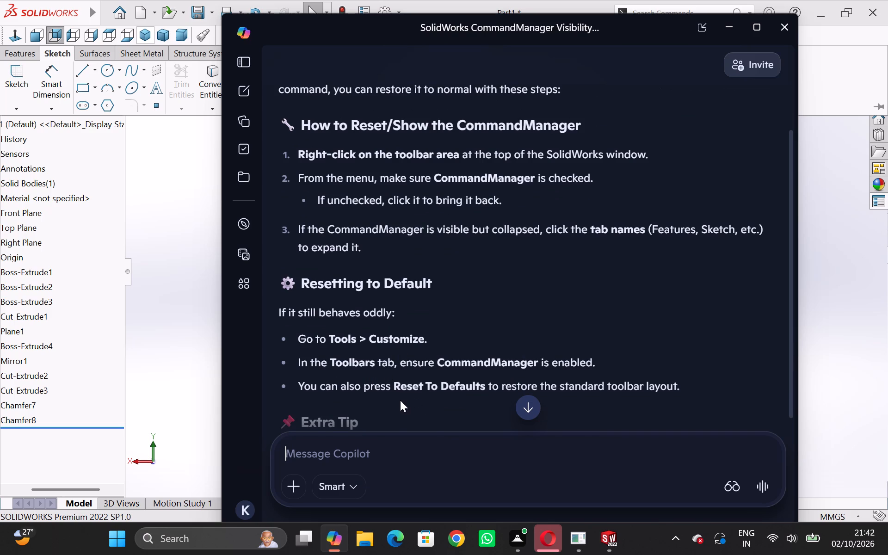
pyautogui.scroll(-5, 404, 400)
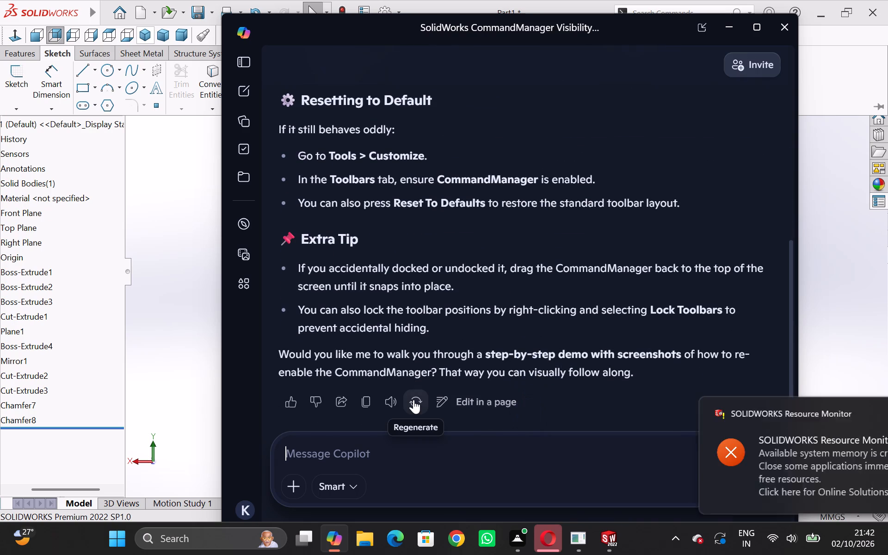
pyautogui.click(343, 446)
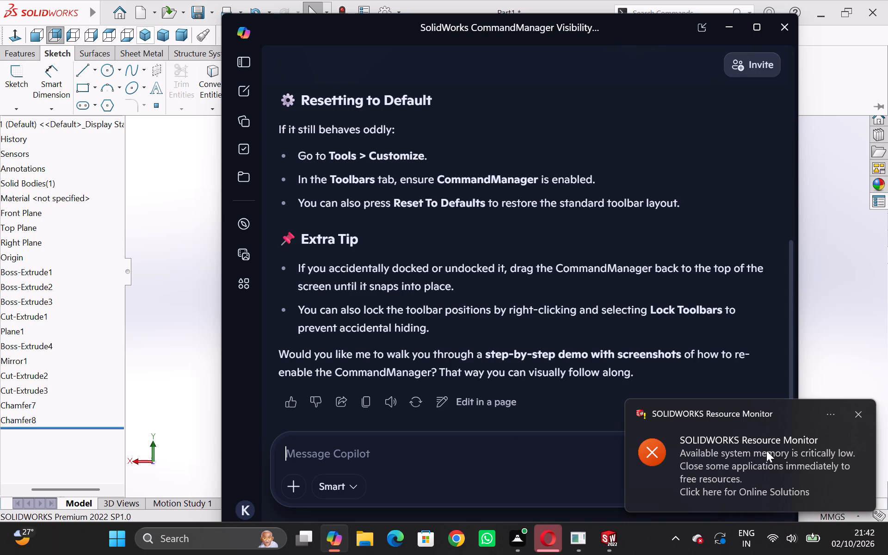
pyautogui.click(856, 419)
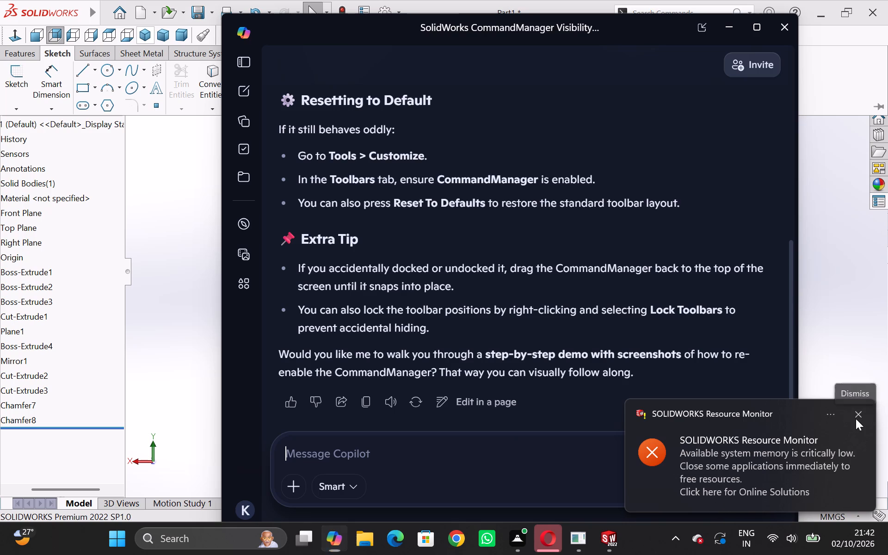
pyautogui.click(778, 25)
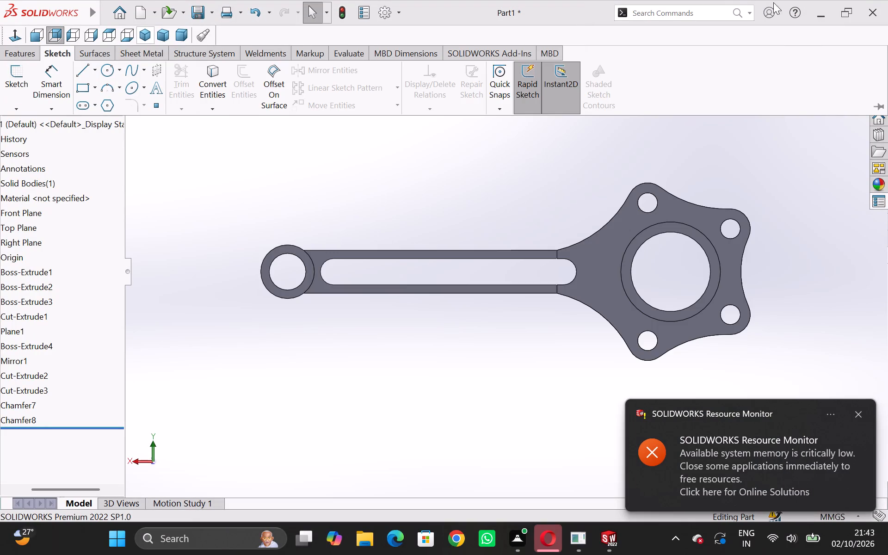
# Minimize the connecting rod part window.
pyautogui.scroll(-4, 711, 154)
pyautogui.scroll(9, 711, 154)
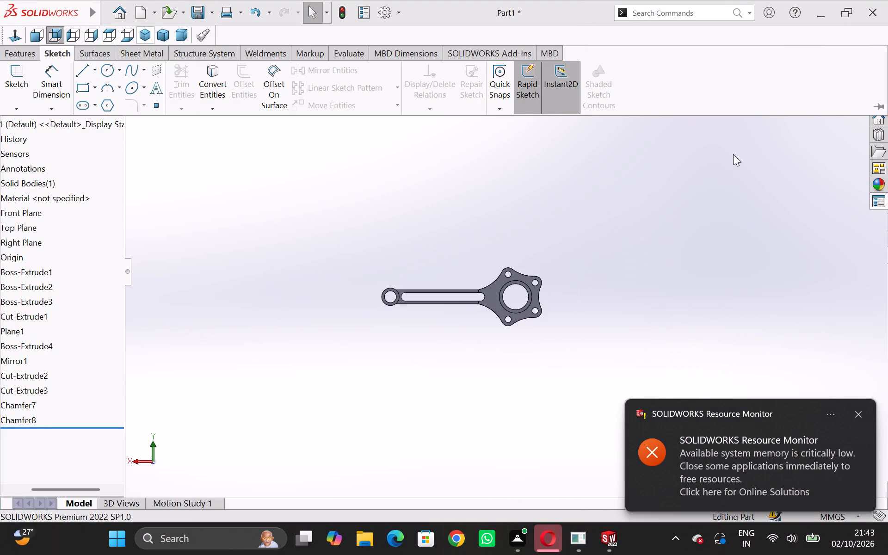
pyautogui.click(734, 154)
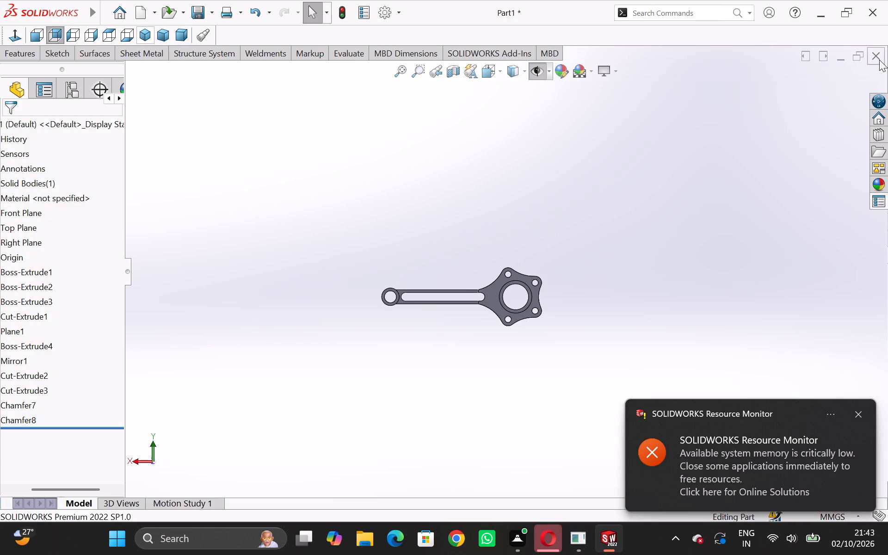
pyautogui.moveTo(757, 38); pyautogui.dragTo(764, 59)
pyautogui.moveTo(764, 50); pyautogui.dragTo(762, 55)
pyautogui.click(837, 58)
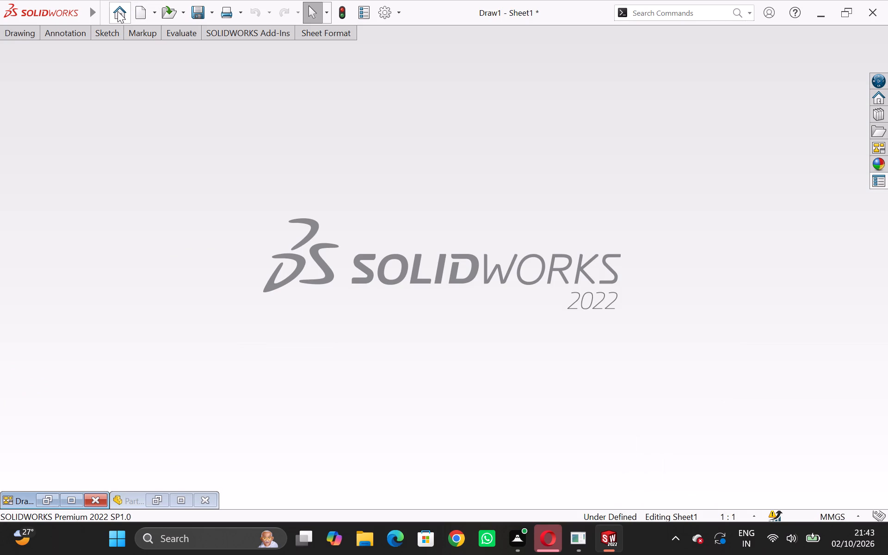
# Create a new drawing with the standard A3 (ISO) sheet format displayed.
pyautogui.click(117, 11)
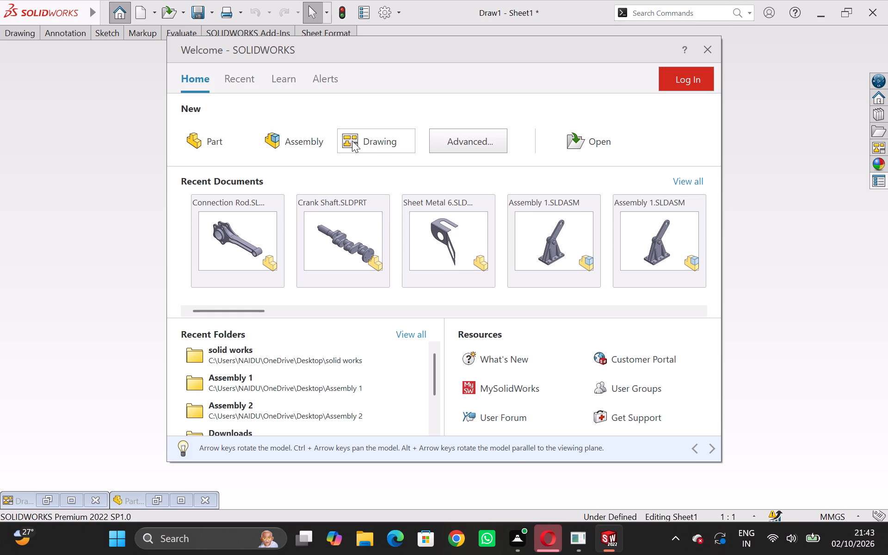
pyautogui.click(352, 141)
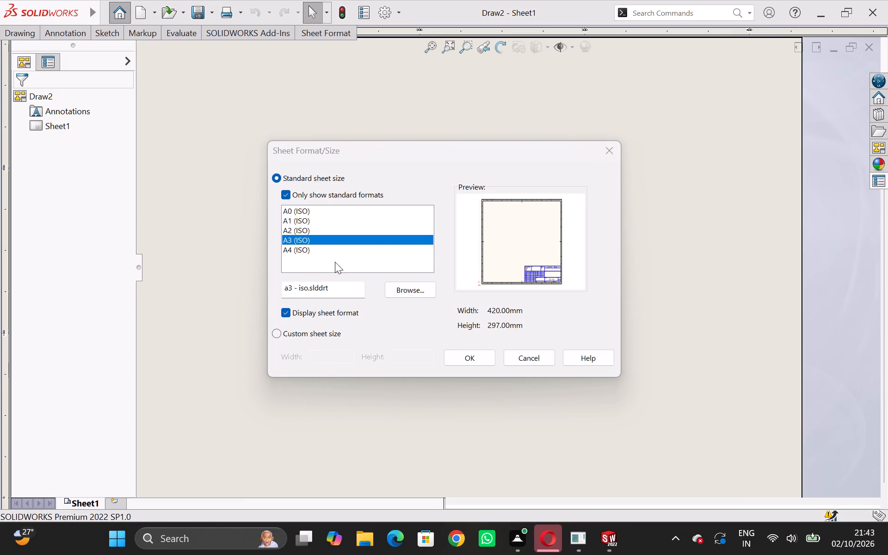
pyautogui.click(468, 362)
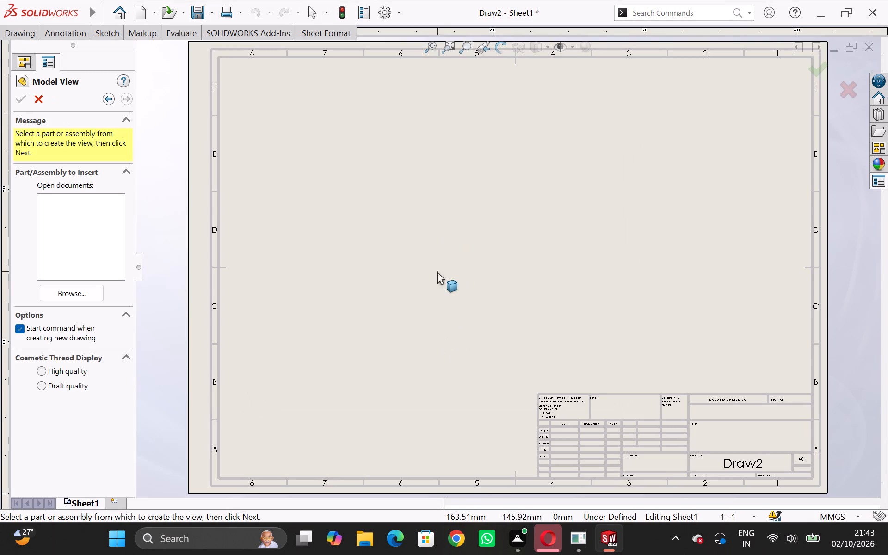
# Browse for a part or assembly file to insert as a model view in the new drawing.
pyautogui.click(73, 290)
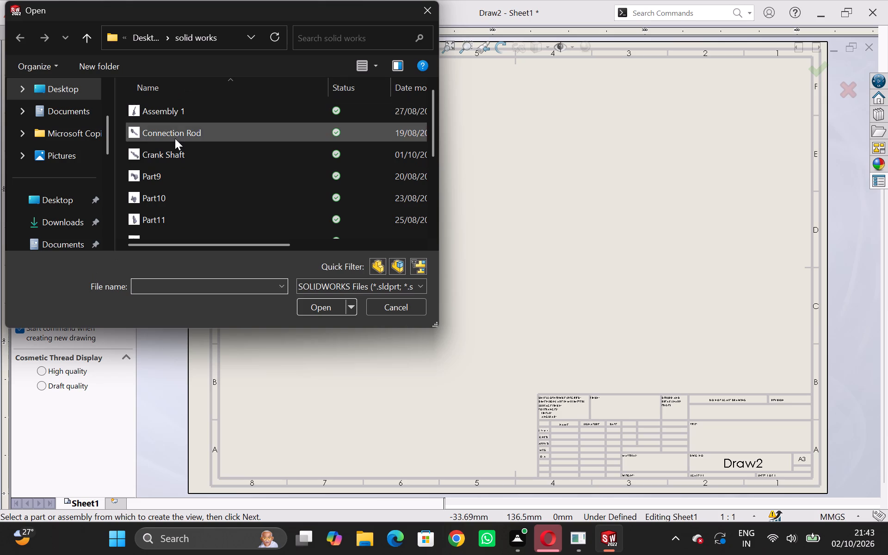
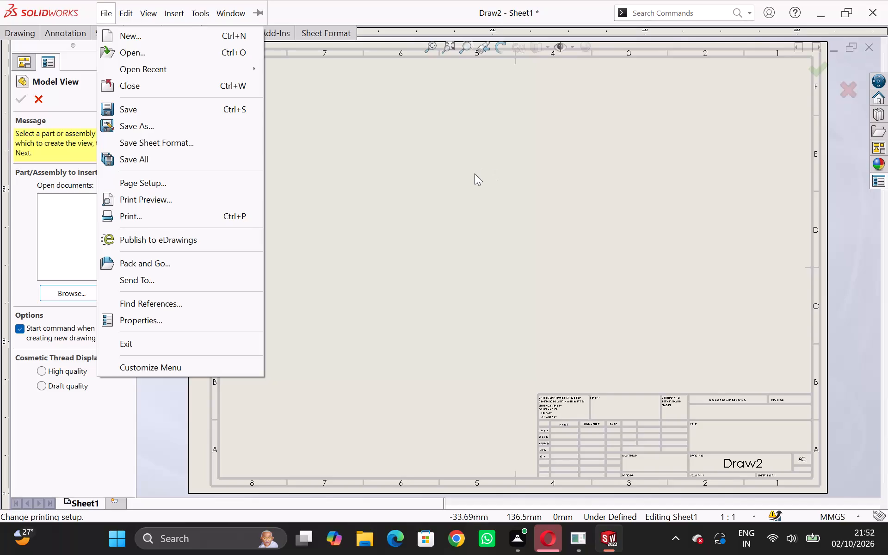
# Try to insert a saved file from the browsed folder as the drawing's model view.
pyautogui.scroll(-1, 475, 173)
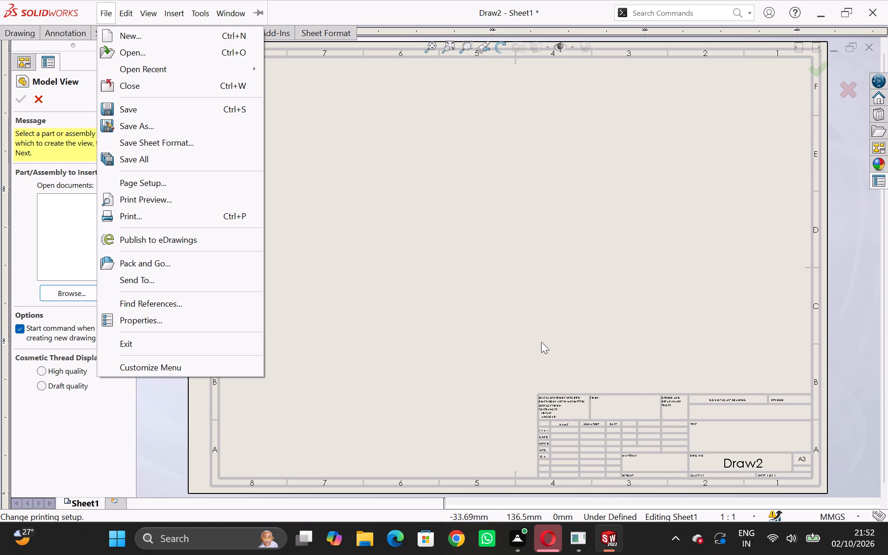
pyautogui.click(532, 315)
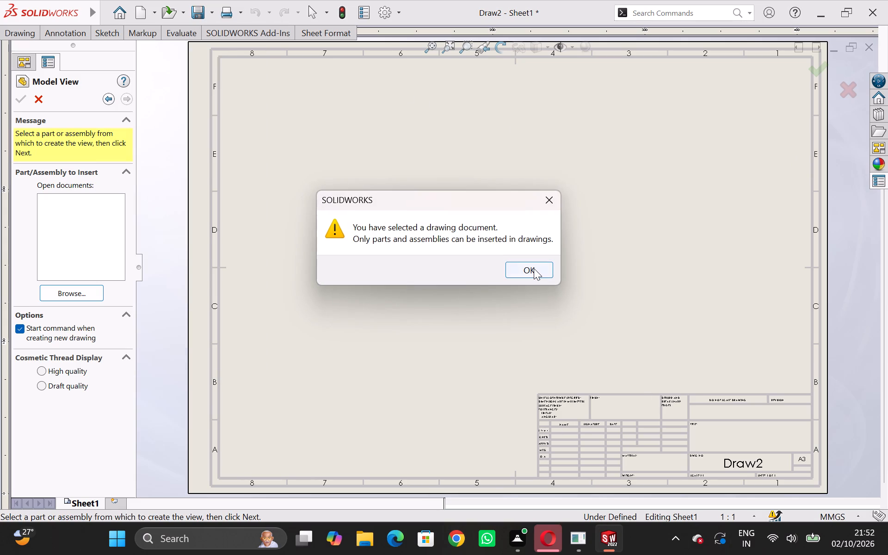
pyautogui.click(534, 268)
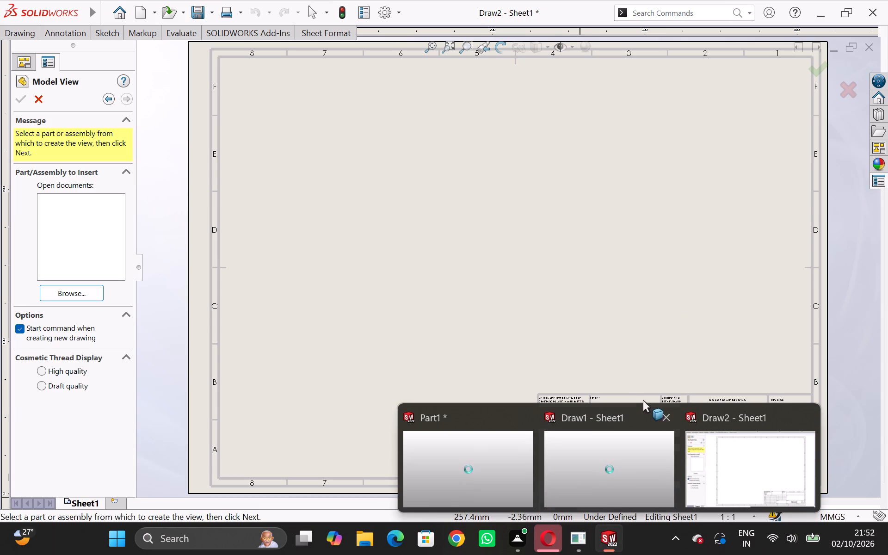
# Close the Draw1, Part1 and Draw2 documents without saving their changes.
pyautogui.click(661, 417)
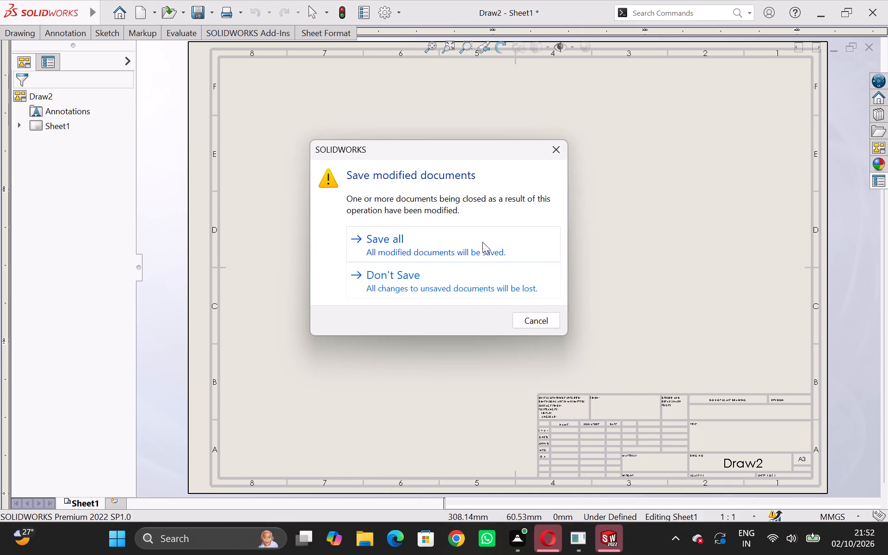
pyautogui.click(466, 277)
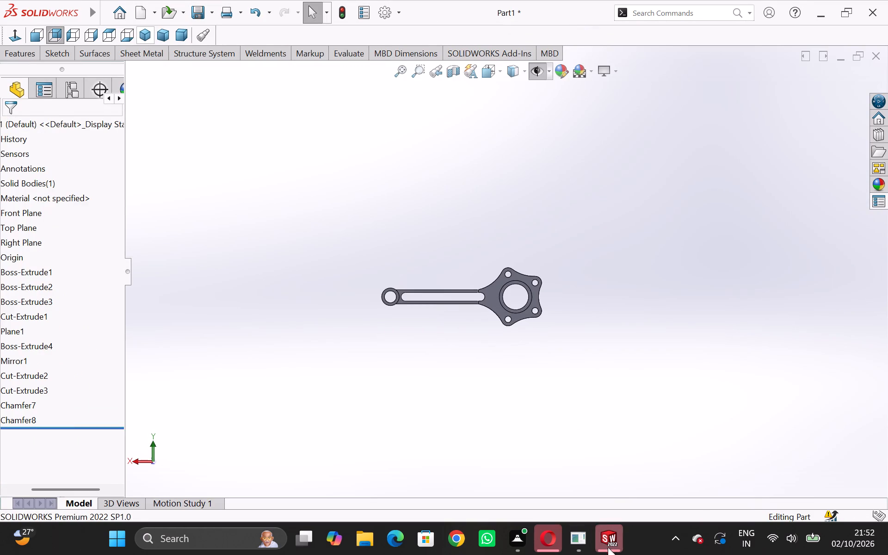
pyautogui.click(598, 420)
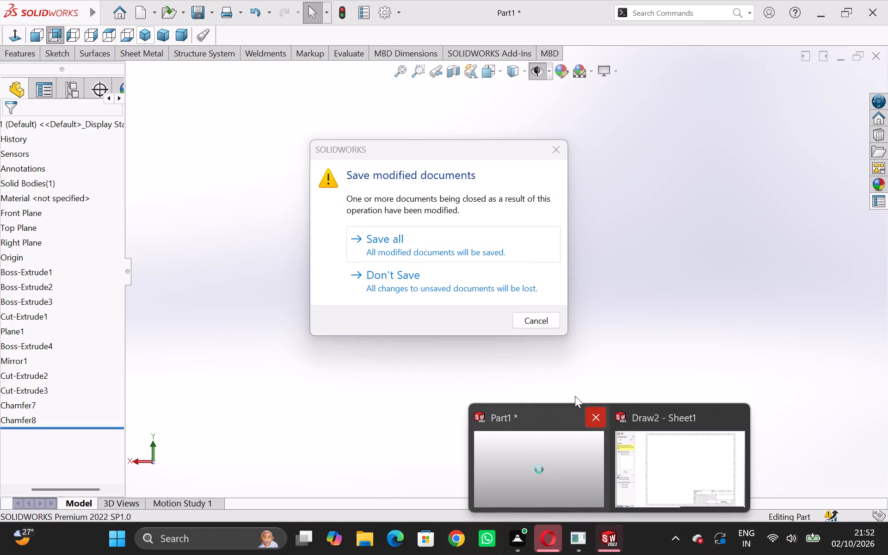
pyautogui.click(451, 279)
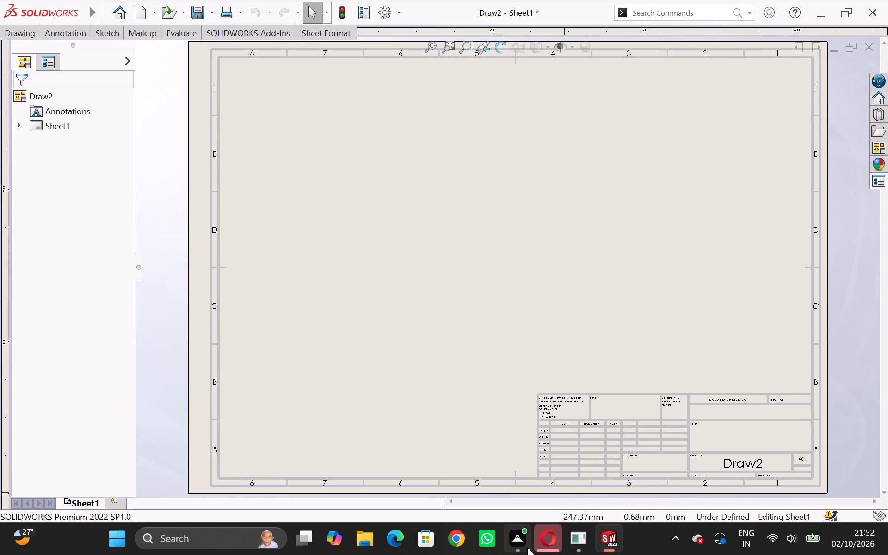
pyautogui.click(871, 46)
pyautogui.click(463, 285)
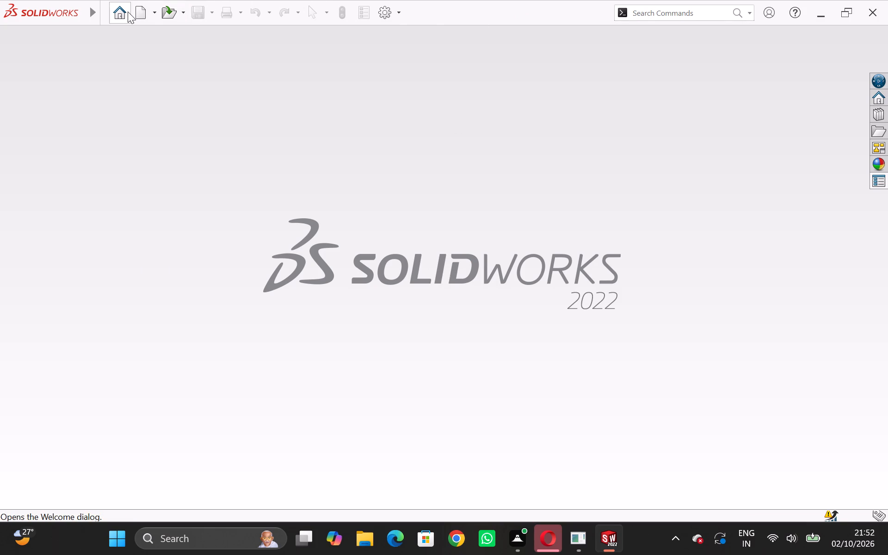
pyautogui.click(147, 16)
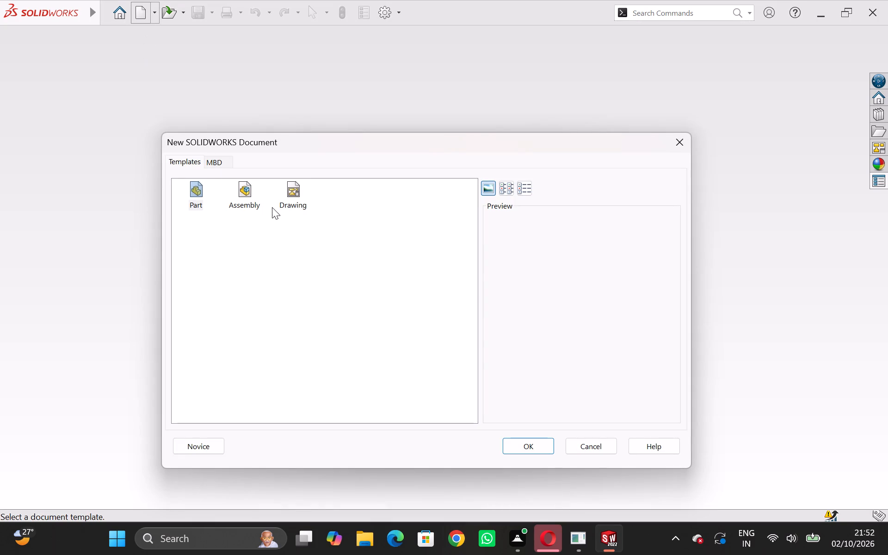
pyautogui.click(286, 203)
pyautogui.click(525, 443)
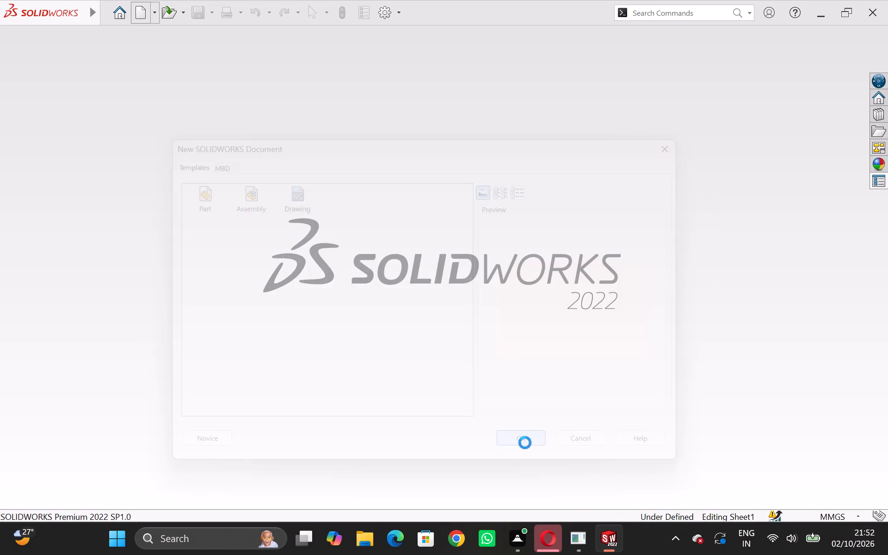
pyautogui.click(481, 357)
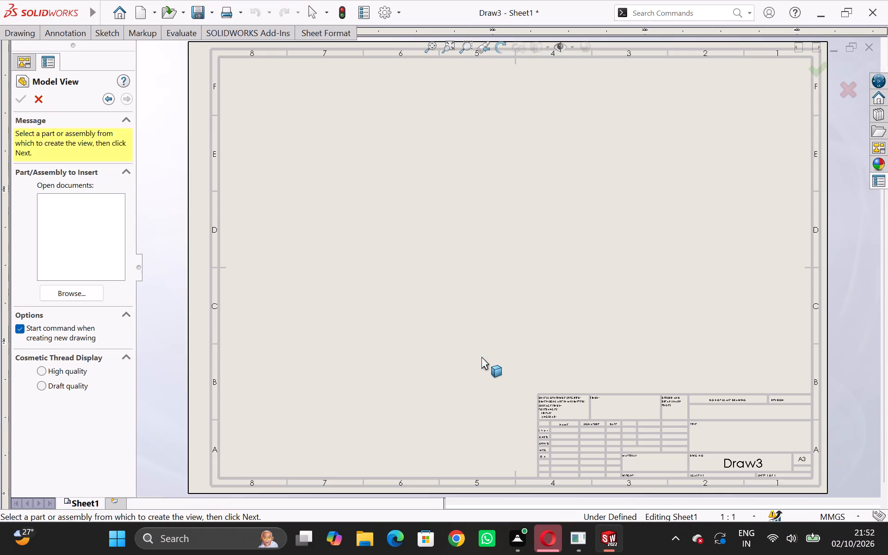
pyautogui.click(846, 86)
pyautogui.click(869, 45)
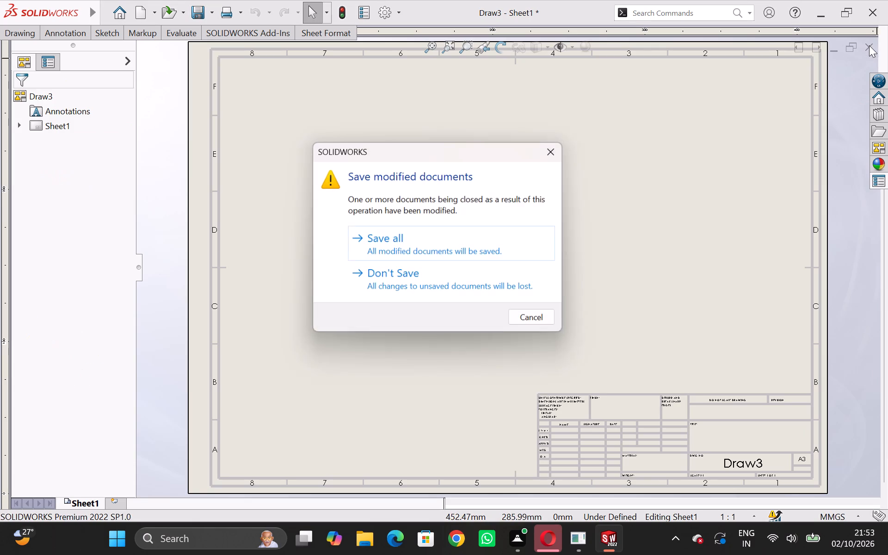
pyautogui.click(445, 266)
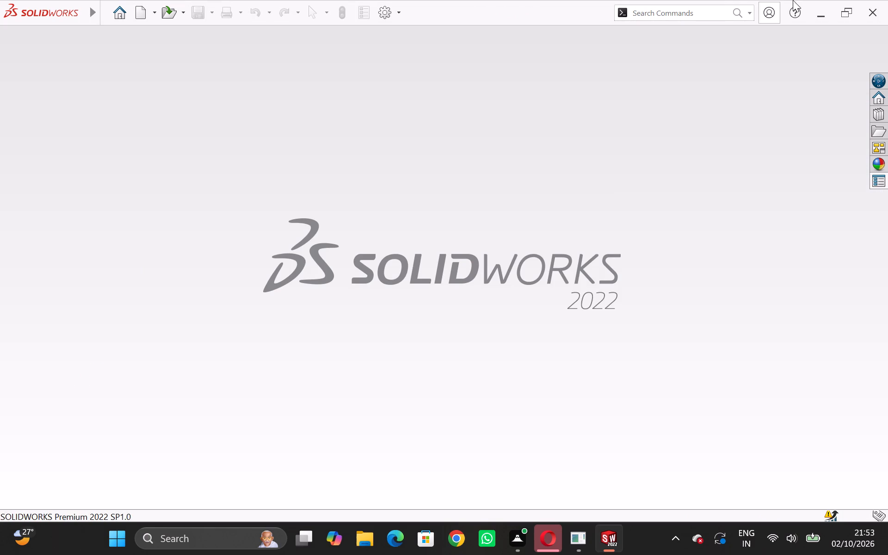
# Close SOLIDWORKS.
pyautogui.click(887, 7)
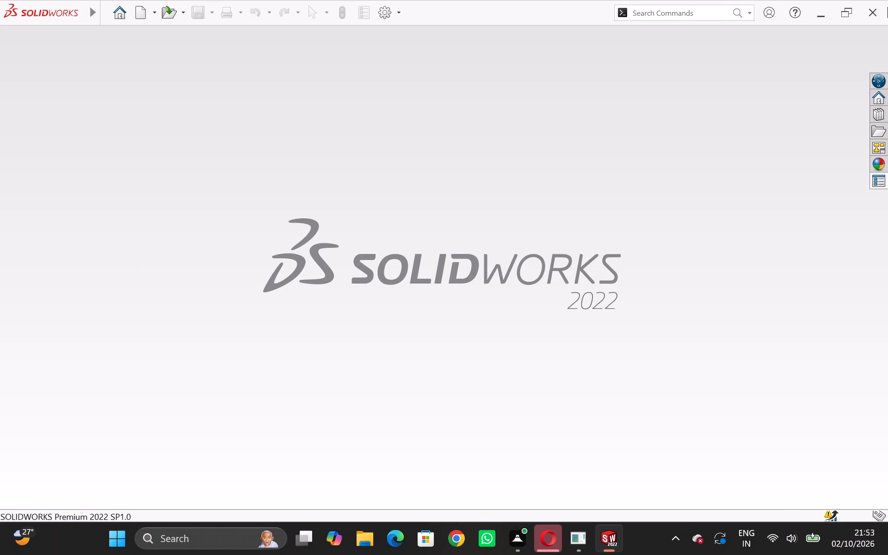
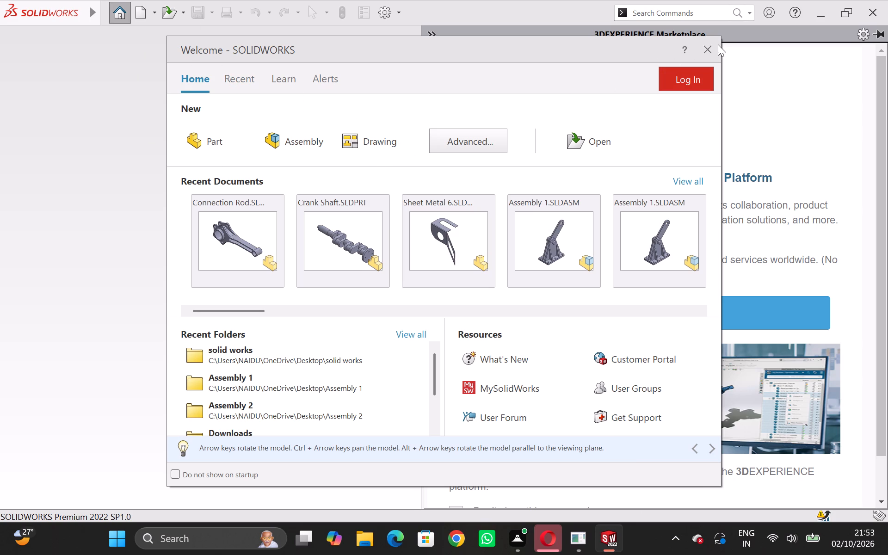
# Create a new part document.
pyautogui.click(212, 143)
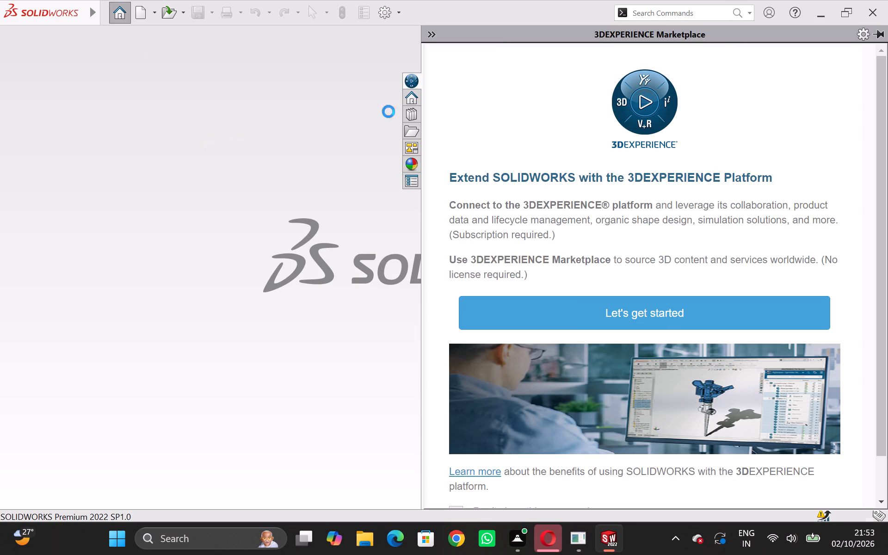
pyautogui.click(296, 110)
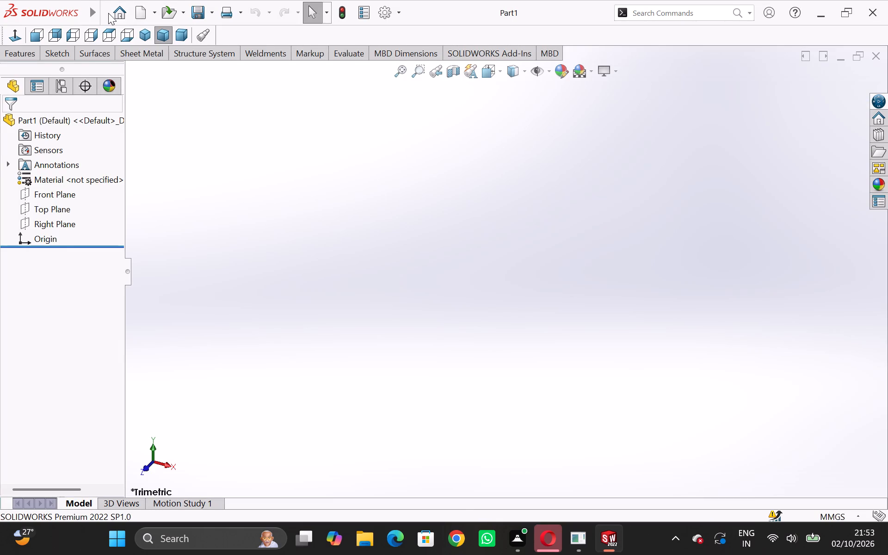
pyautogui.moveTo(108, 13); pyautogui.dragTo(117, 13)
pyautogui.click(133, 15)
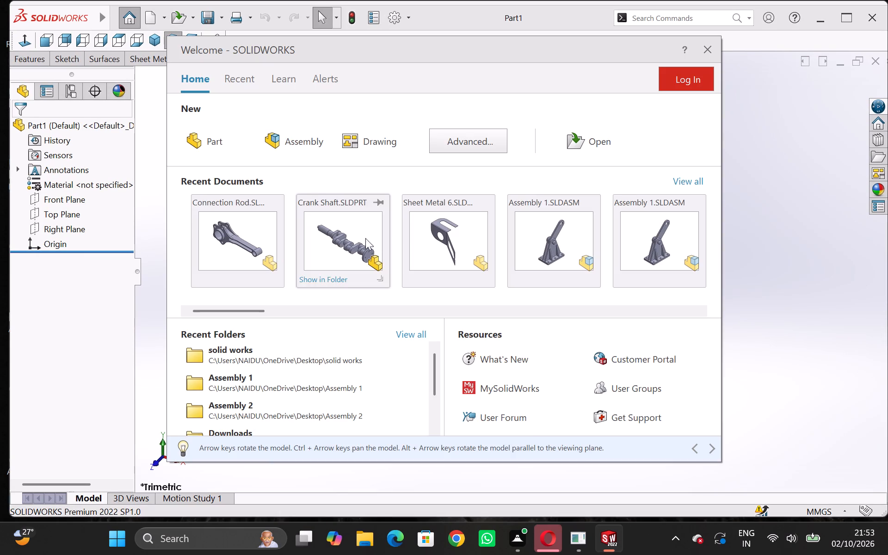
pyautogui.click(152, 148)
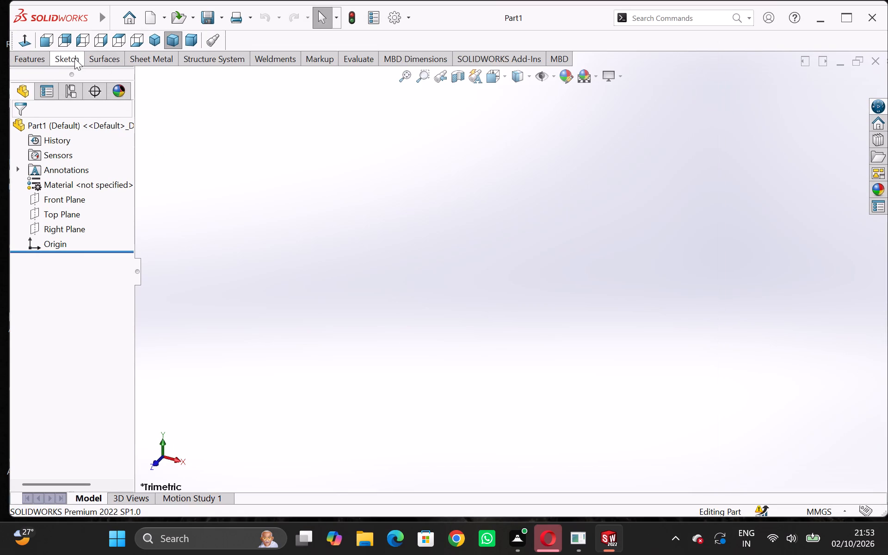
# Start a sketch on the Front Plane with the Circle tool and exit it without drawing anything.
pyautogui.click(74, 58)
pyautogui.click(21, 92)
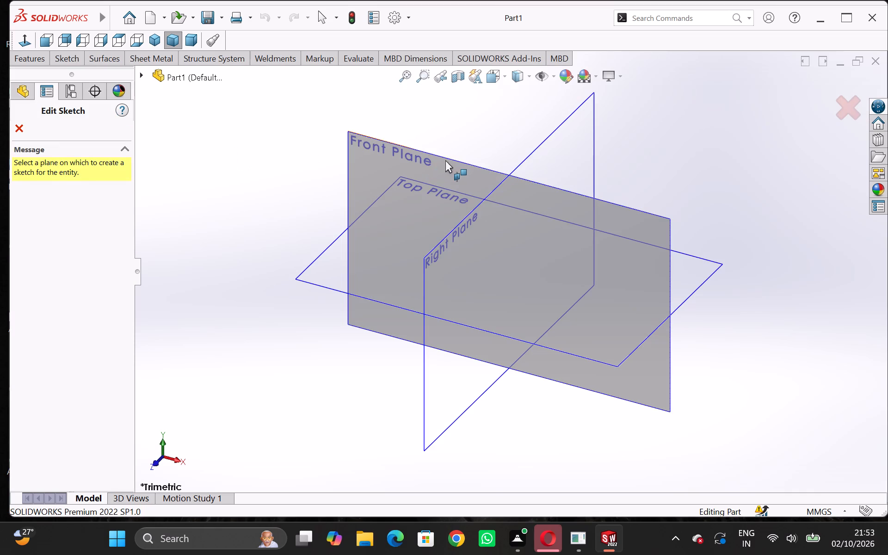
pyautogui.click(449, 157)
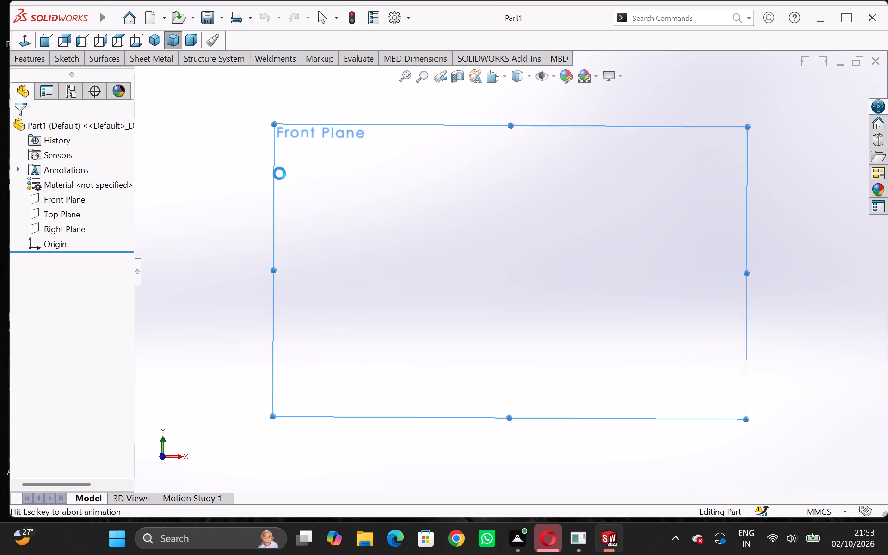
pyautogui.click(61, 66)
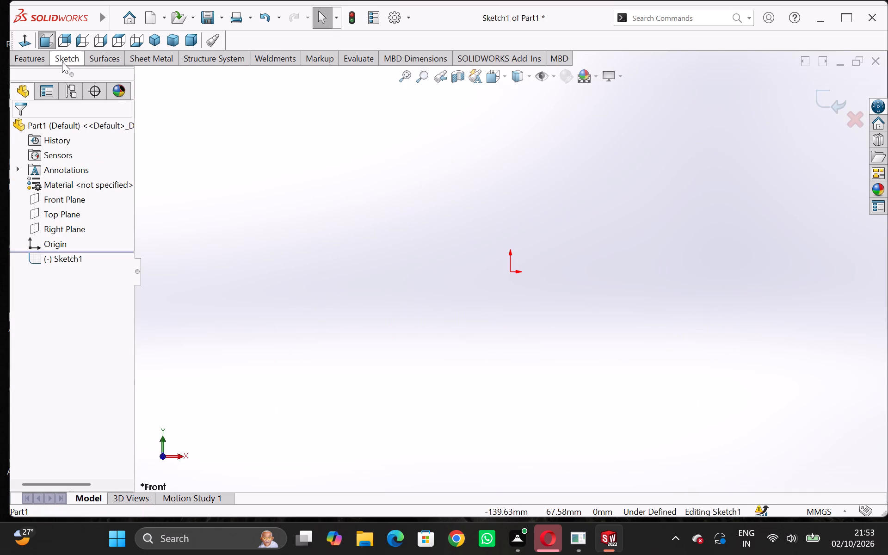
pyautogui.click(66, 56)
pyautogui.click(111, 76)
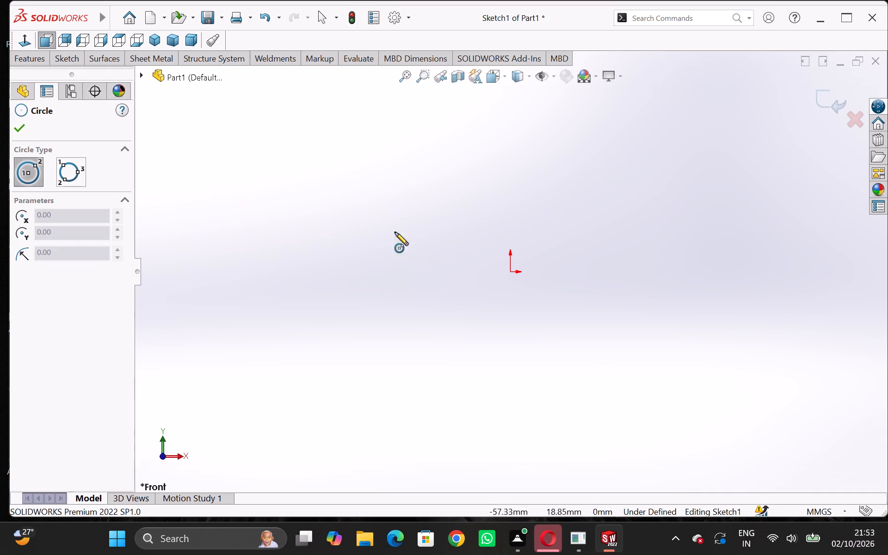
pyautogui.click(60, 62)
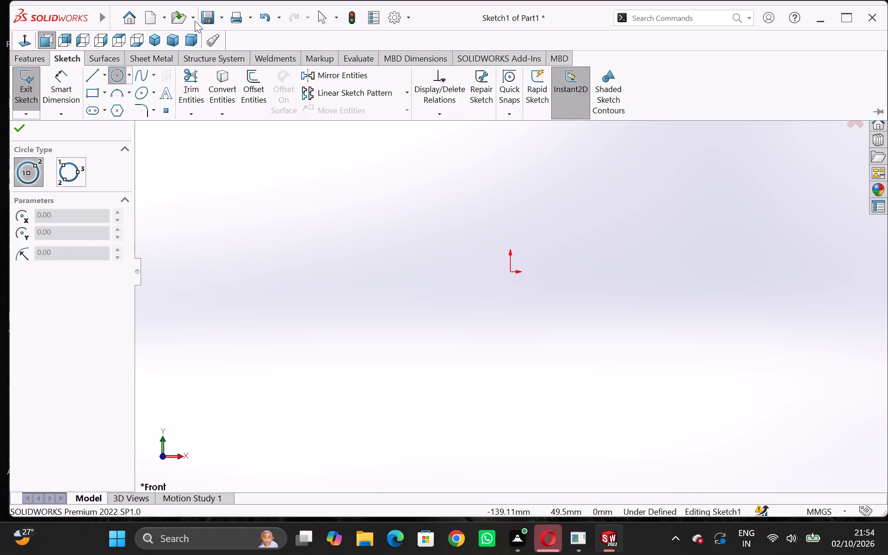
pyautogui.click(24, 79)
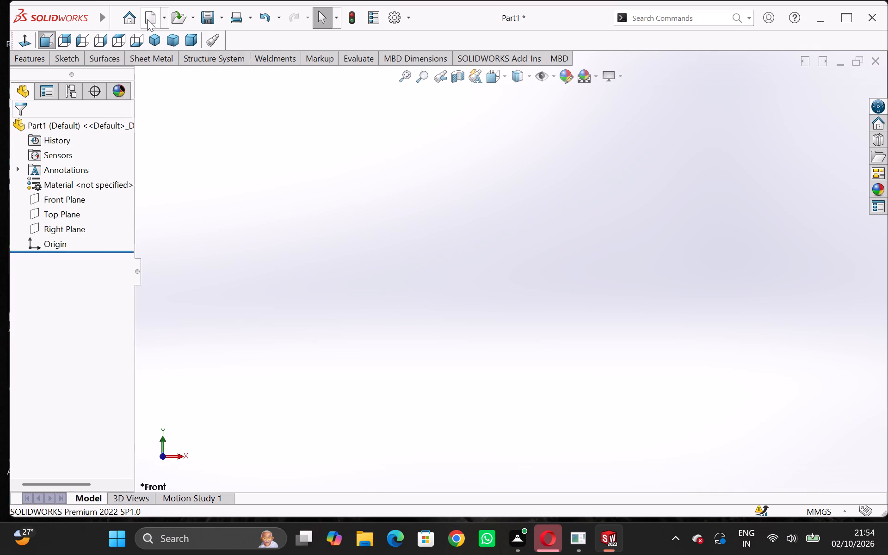
# Create a new drawing document with the A3 (ISO) standard sheet size.
pyautogui.click(136, 19)
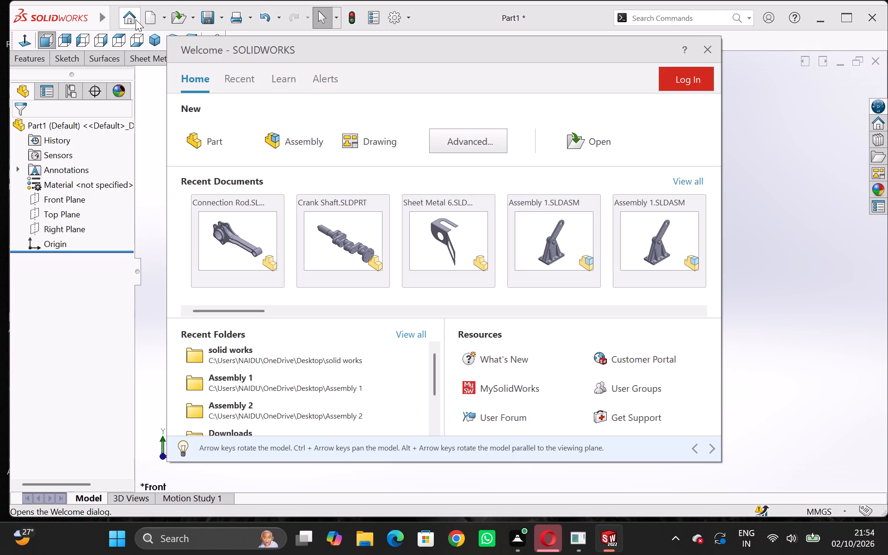
pyautogui.click(375, 147)
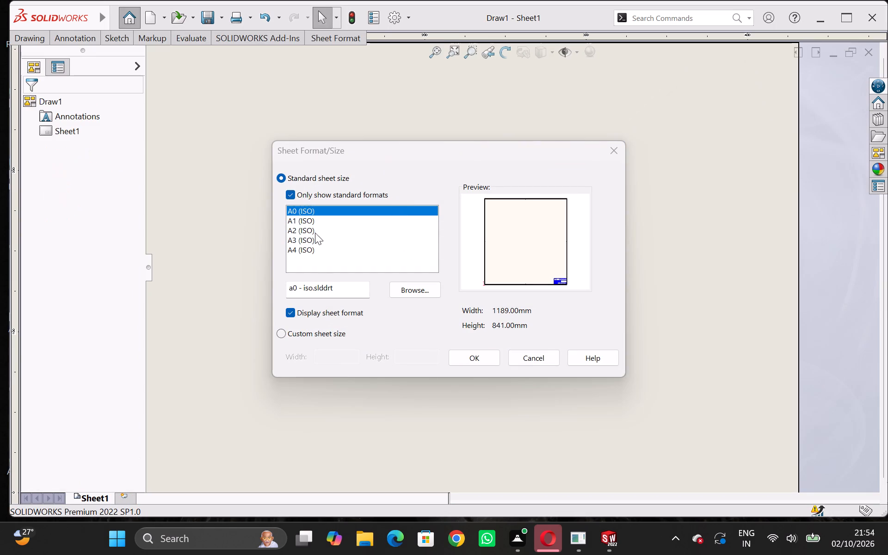
pyautogui.click(295, 241)
pyautogui.click(474, 357)
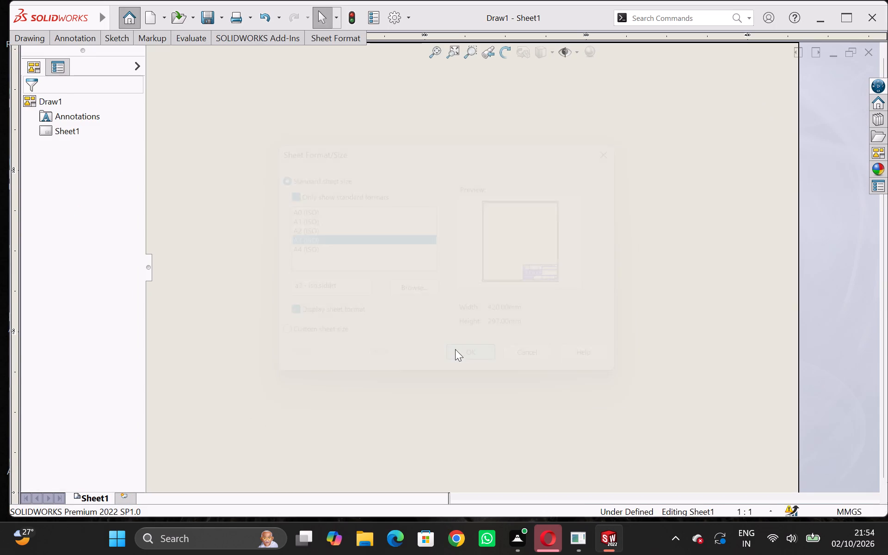
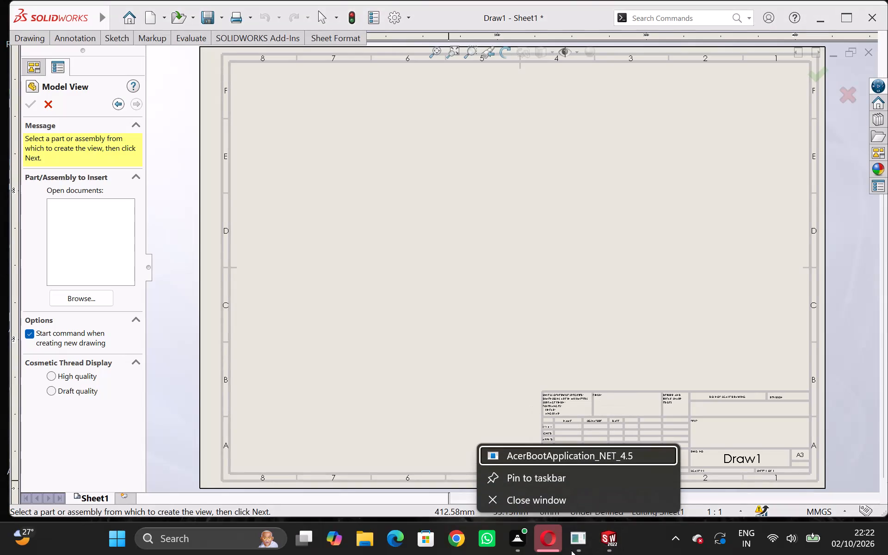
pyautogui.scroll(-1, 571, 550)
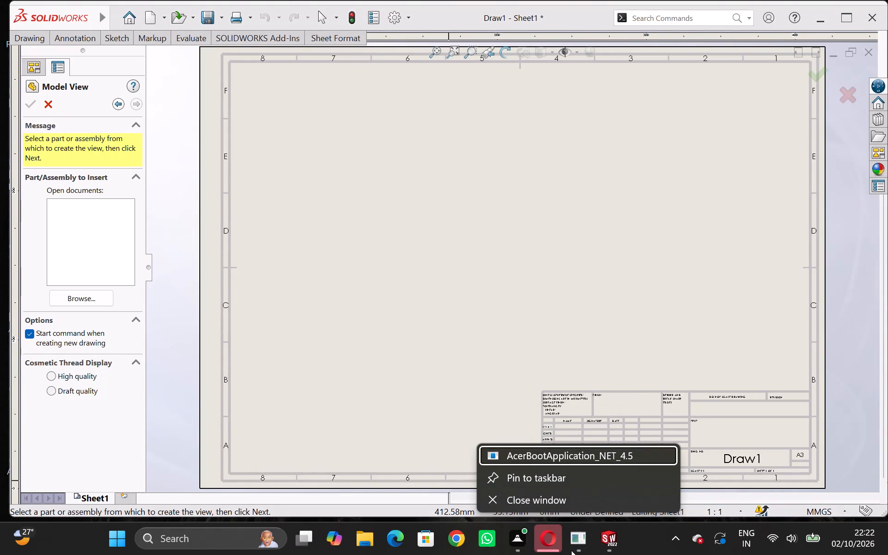
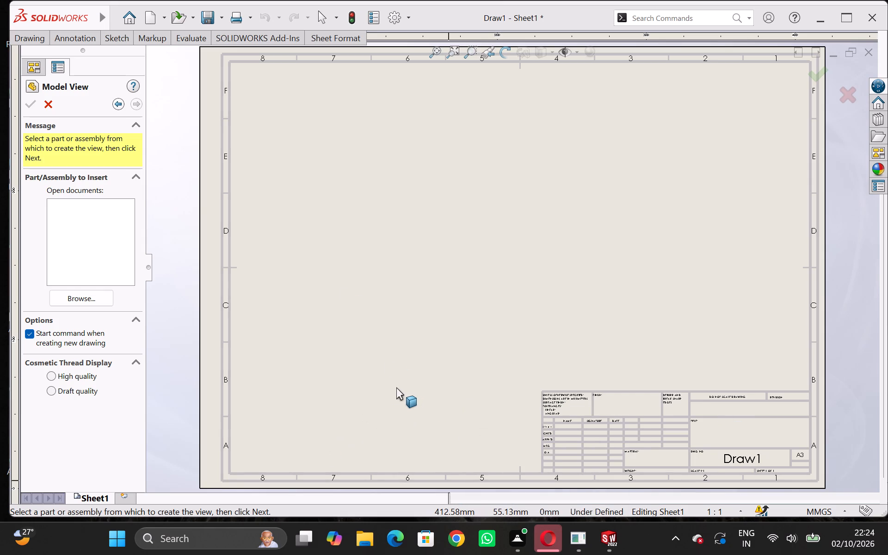
# Insert the Connection Rod part as a model view and place its front view near the centre of the sheet.
pyautogui.click(69, 304)
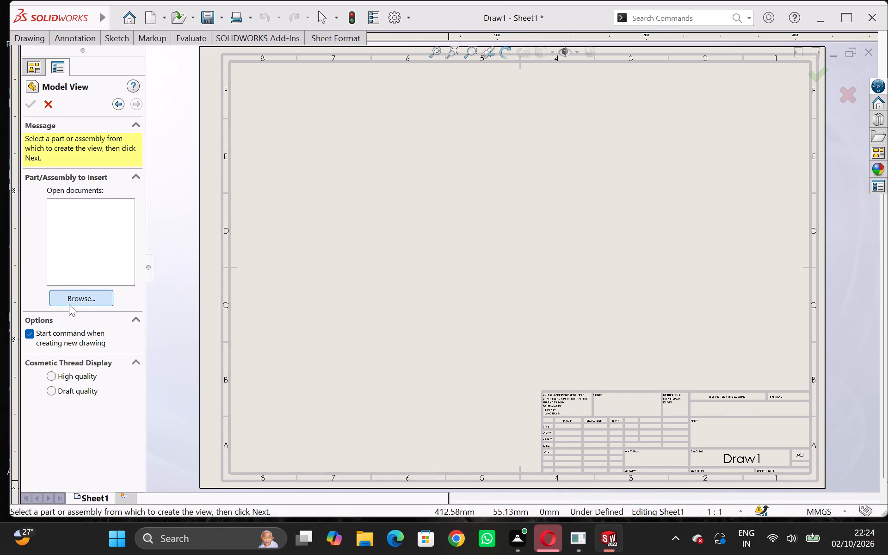
pyautogui.click(386, 194)
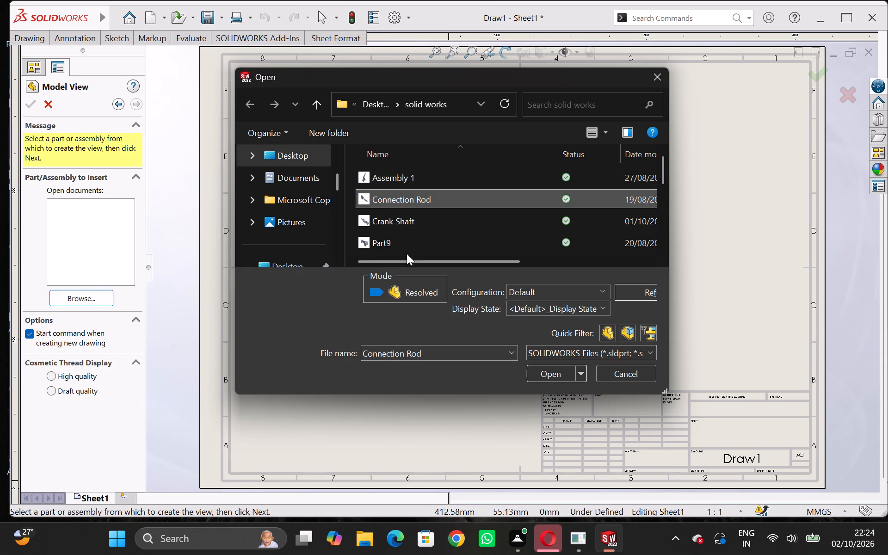
pyautogui.click(552, 370)
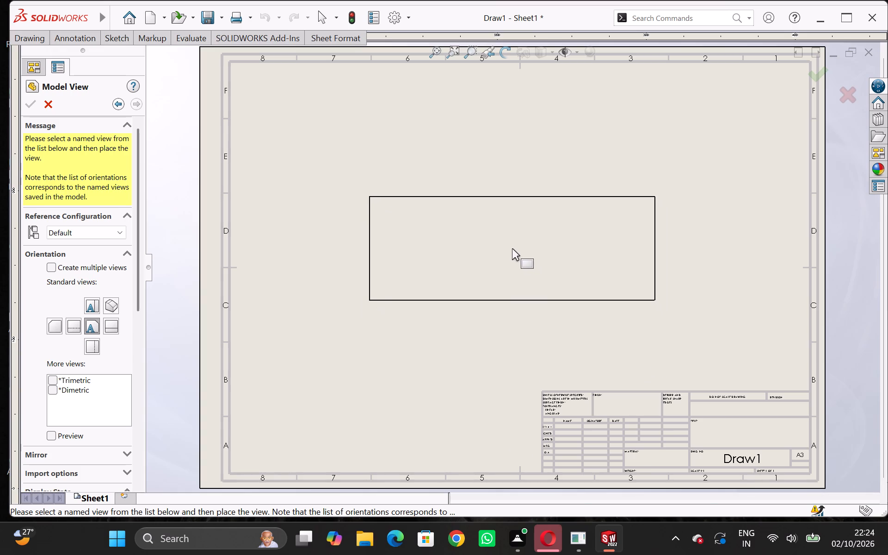
pyautogui.click(512, 248)
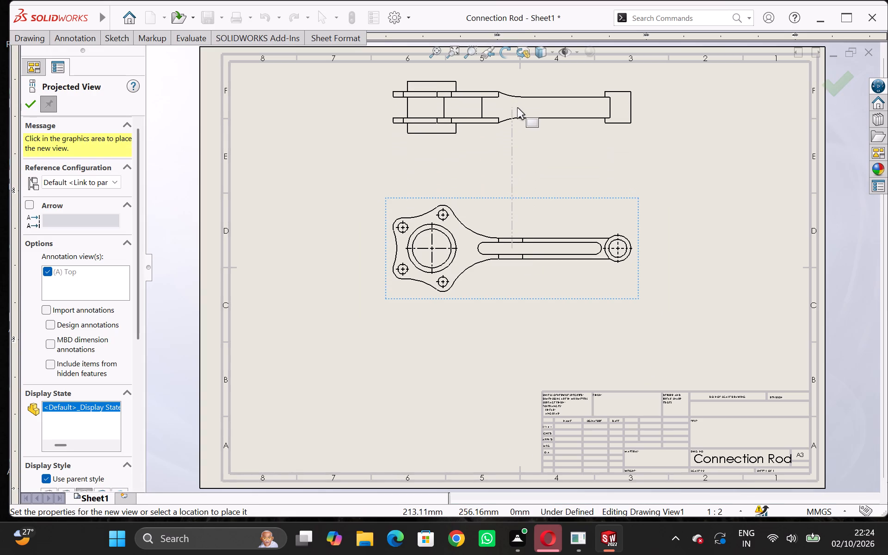
# Place projected views above and to the right of the front view, plus an isometric projection below and to its left.
pyautogui.click(517, 107)
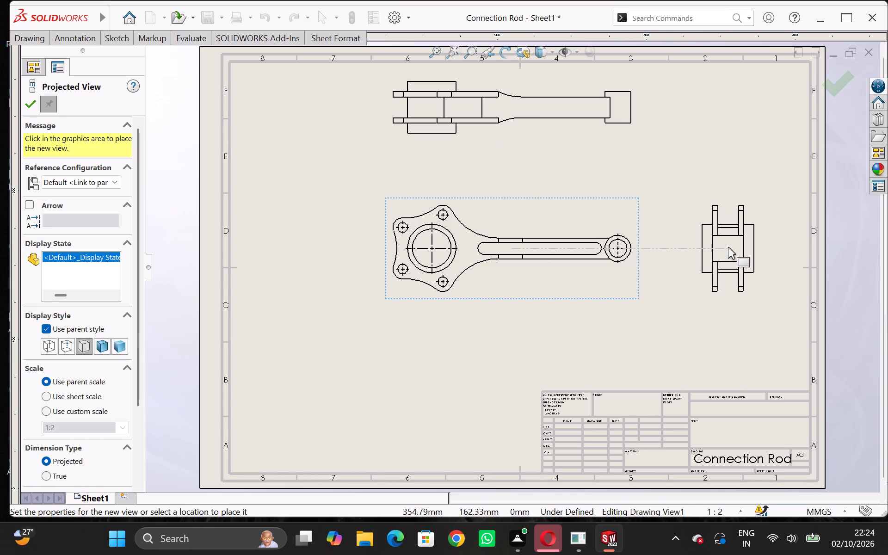
pyautogui.click(728, 247)
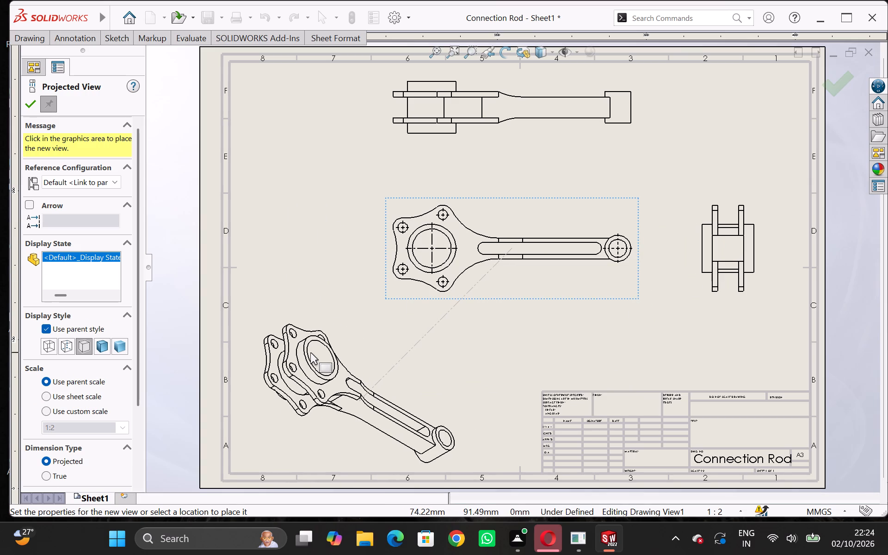
pyautogui.click(310, 352)
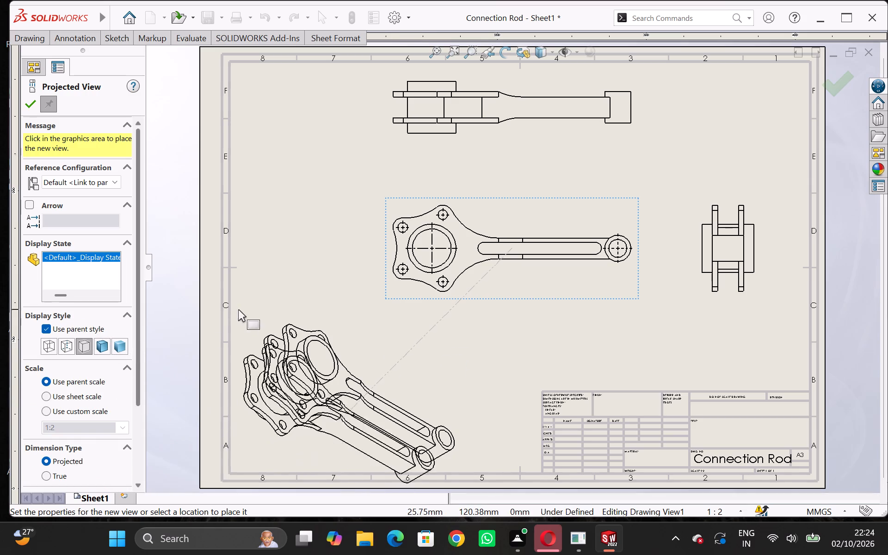
pyautogui.press('Escape')
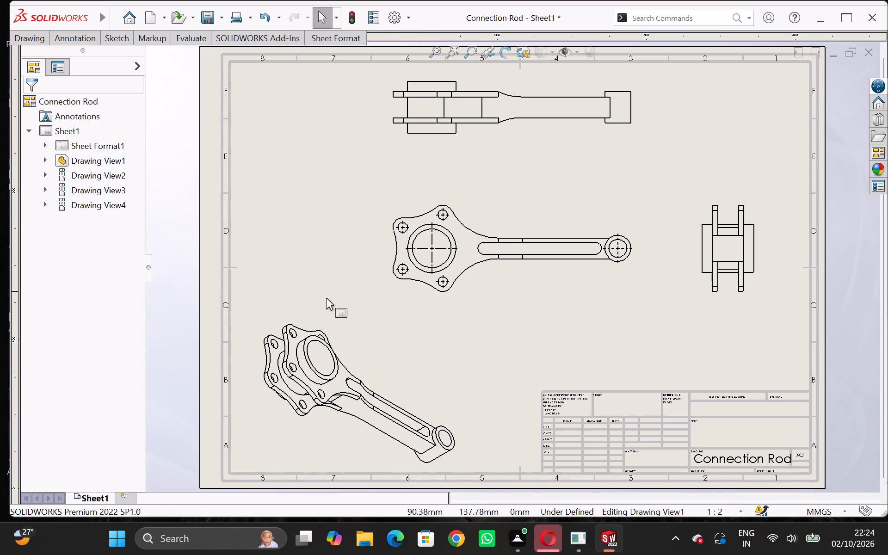
# Change the isometric view's display style to Shaded With Edges.
pyautogui.click(266, 370)
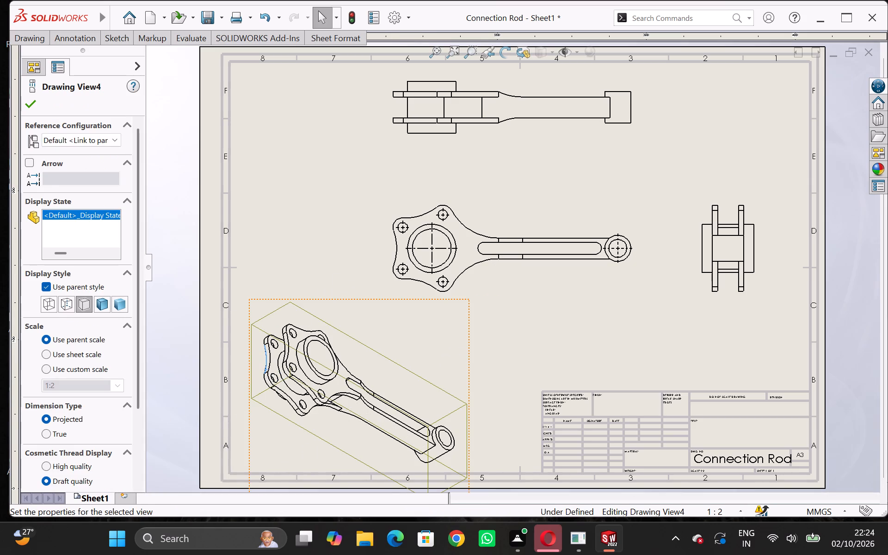
pyautogui.click(104, 305)
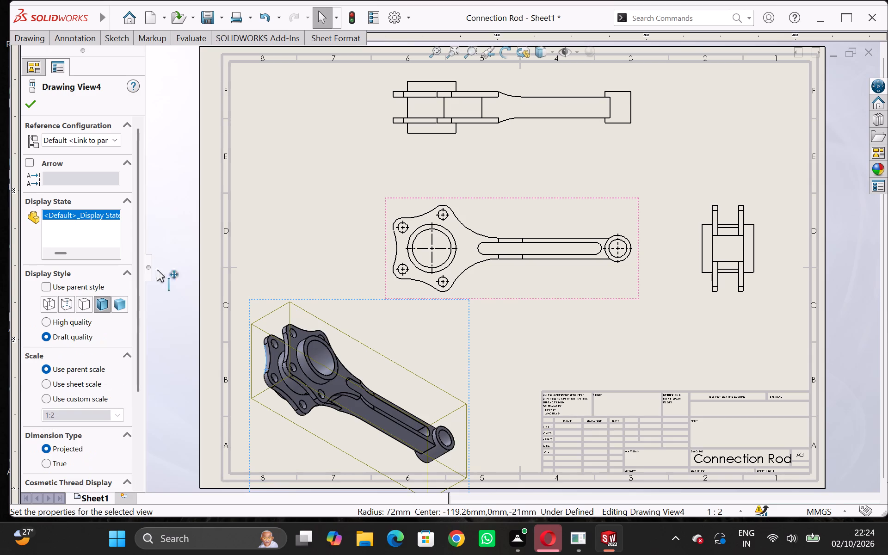
pyautogui.click(249, 241)
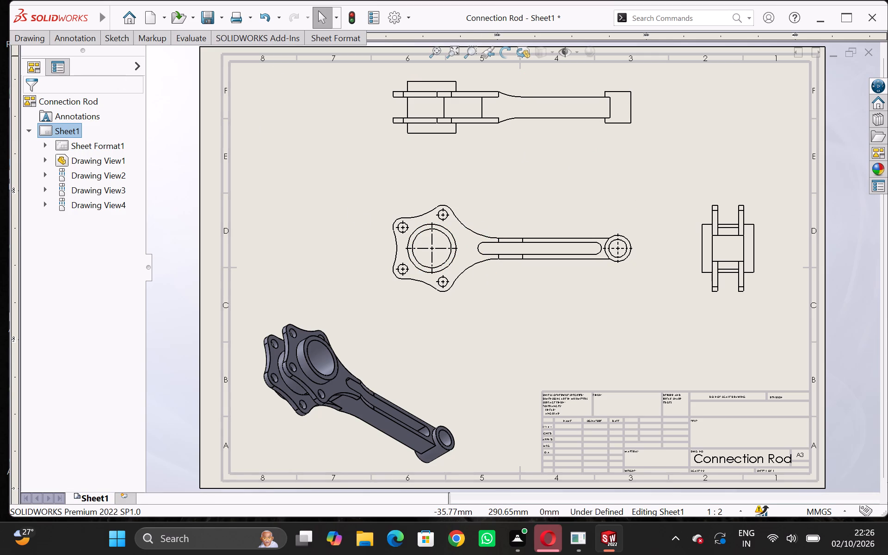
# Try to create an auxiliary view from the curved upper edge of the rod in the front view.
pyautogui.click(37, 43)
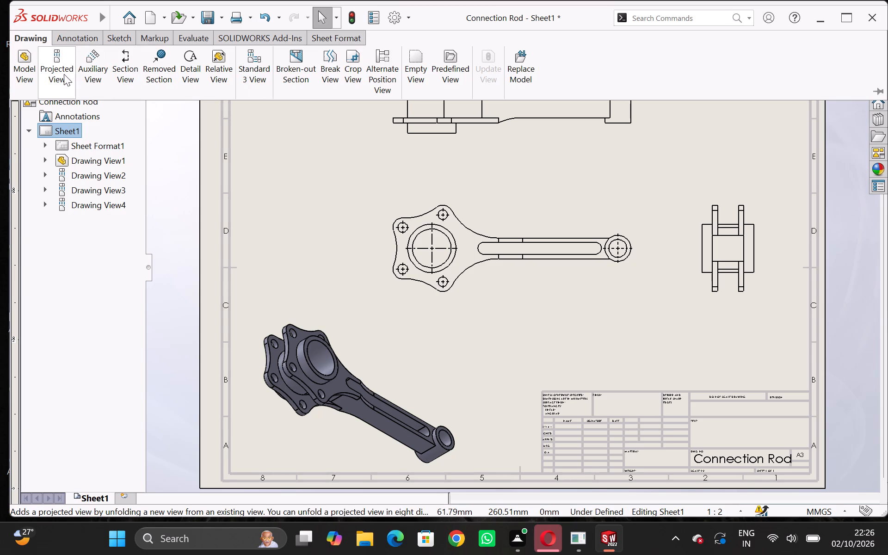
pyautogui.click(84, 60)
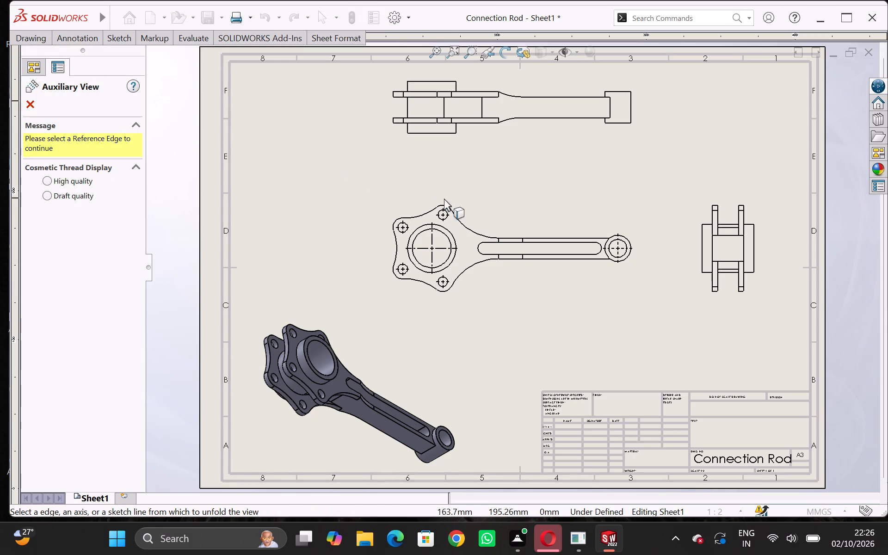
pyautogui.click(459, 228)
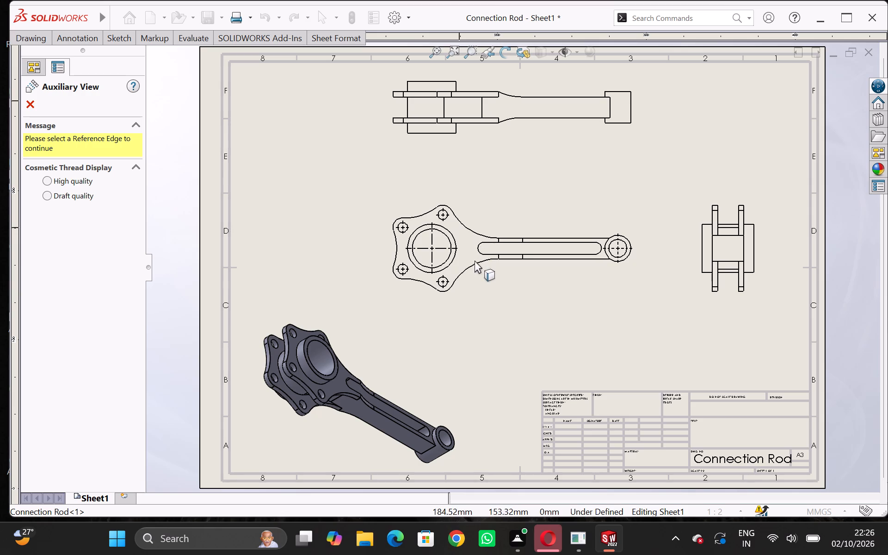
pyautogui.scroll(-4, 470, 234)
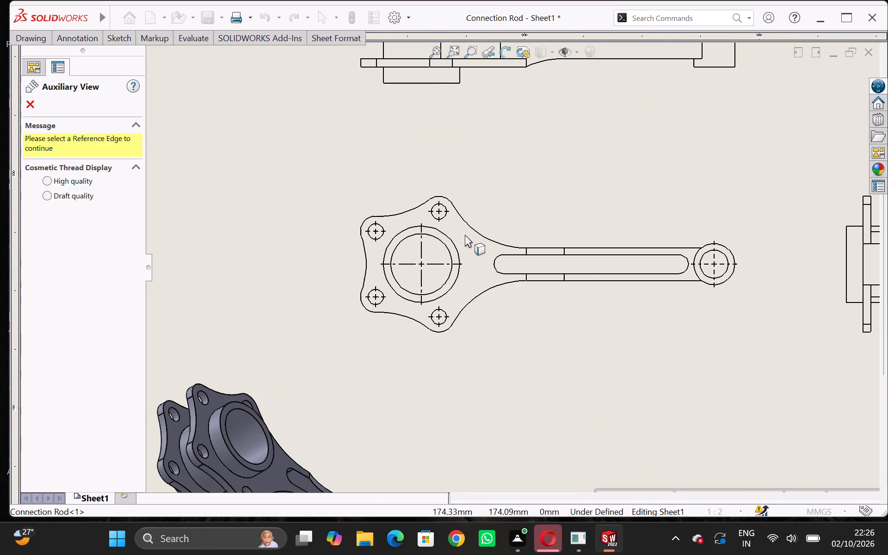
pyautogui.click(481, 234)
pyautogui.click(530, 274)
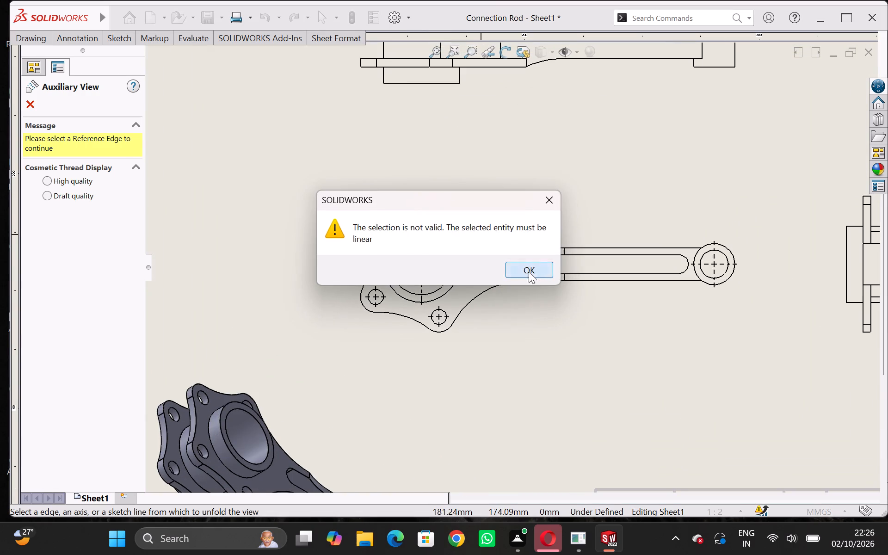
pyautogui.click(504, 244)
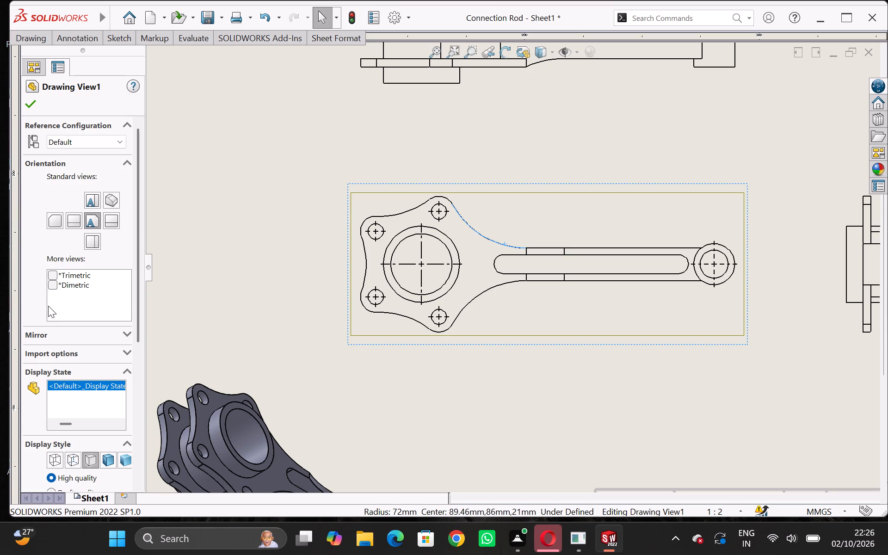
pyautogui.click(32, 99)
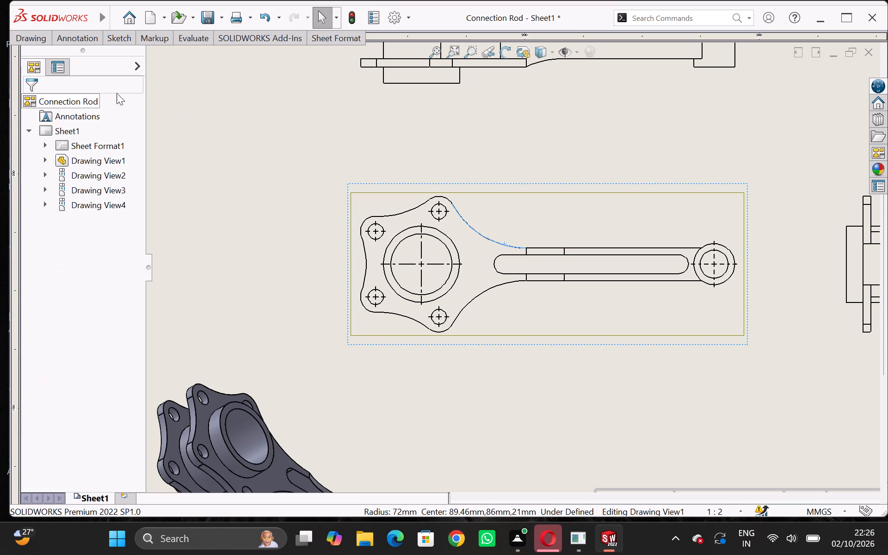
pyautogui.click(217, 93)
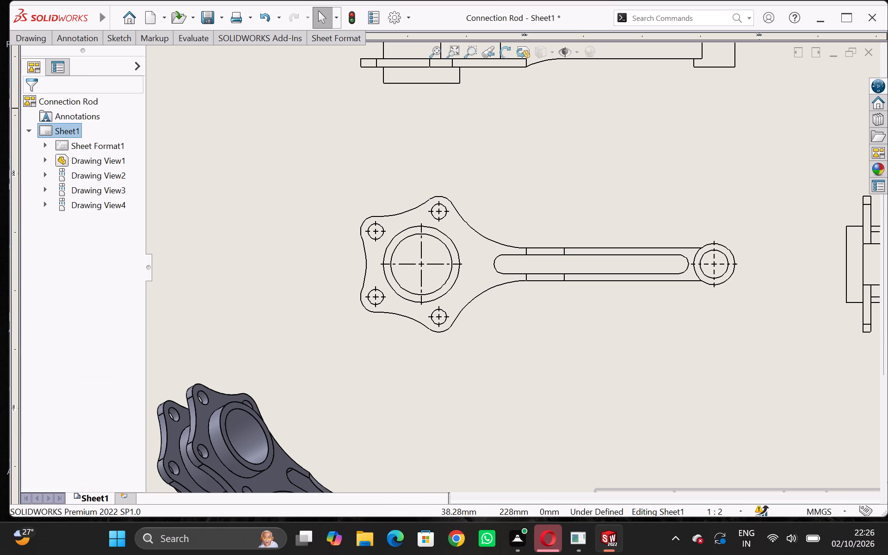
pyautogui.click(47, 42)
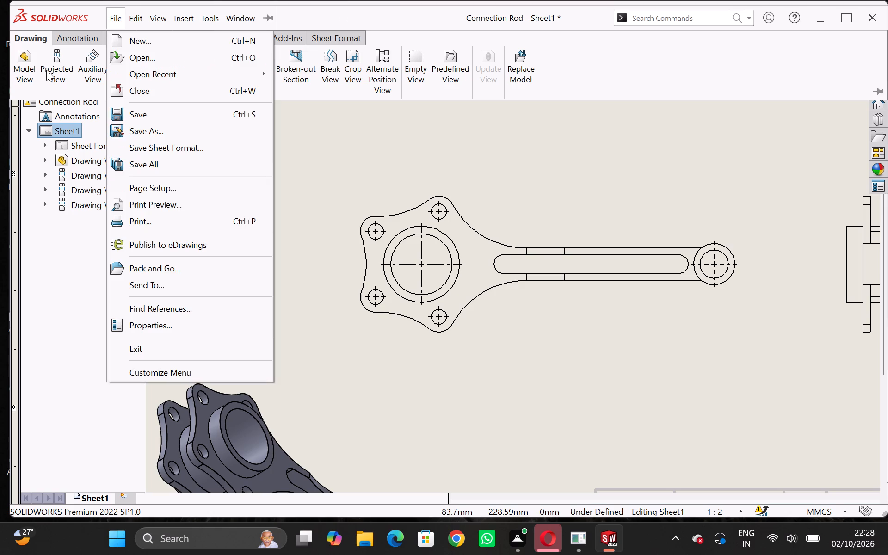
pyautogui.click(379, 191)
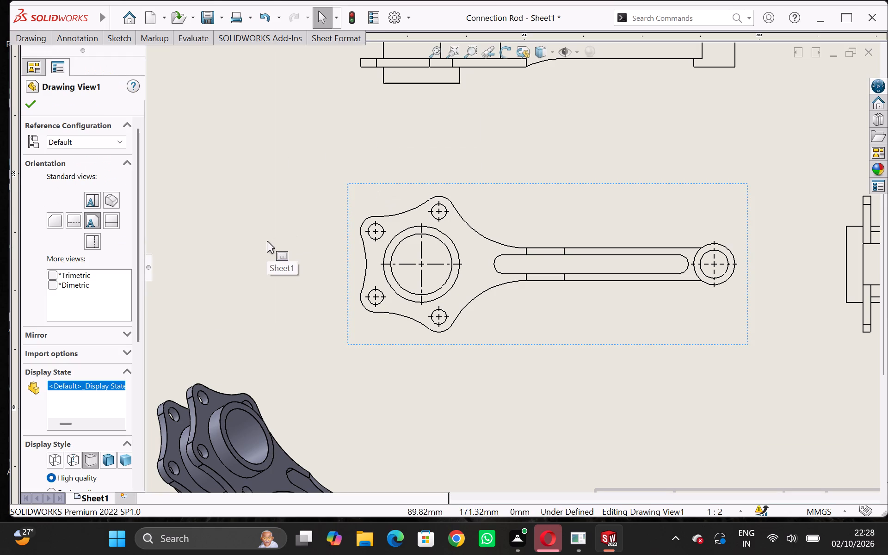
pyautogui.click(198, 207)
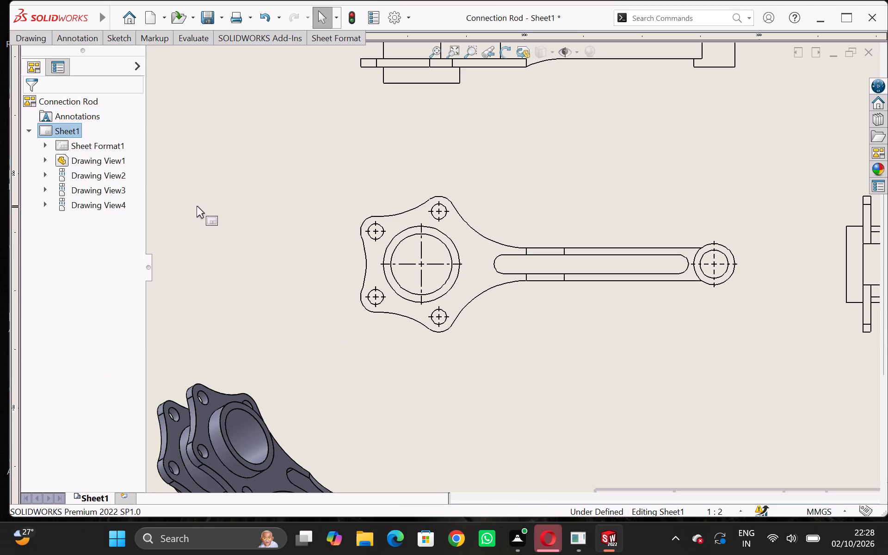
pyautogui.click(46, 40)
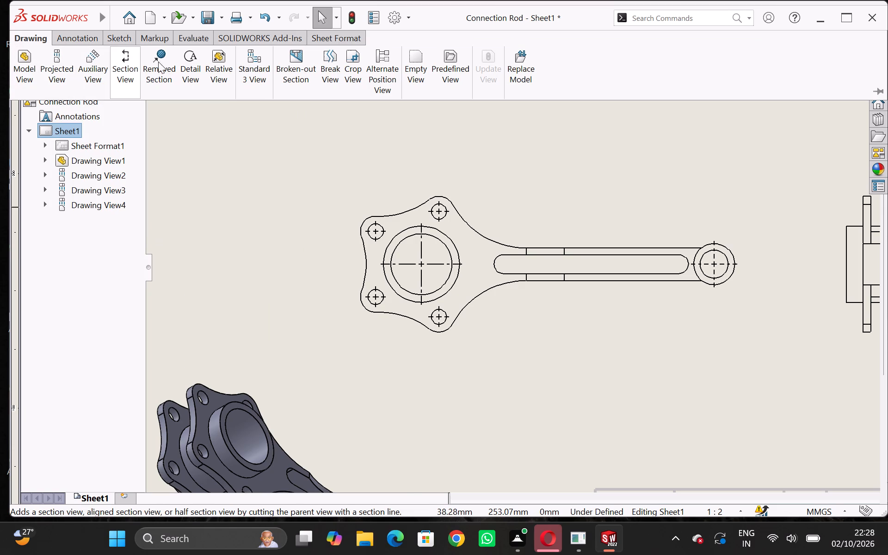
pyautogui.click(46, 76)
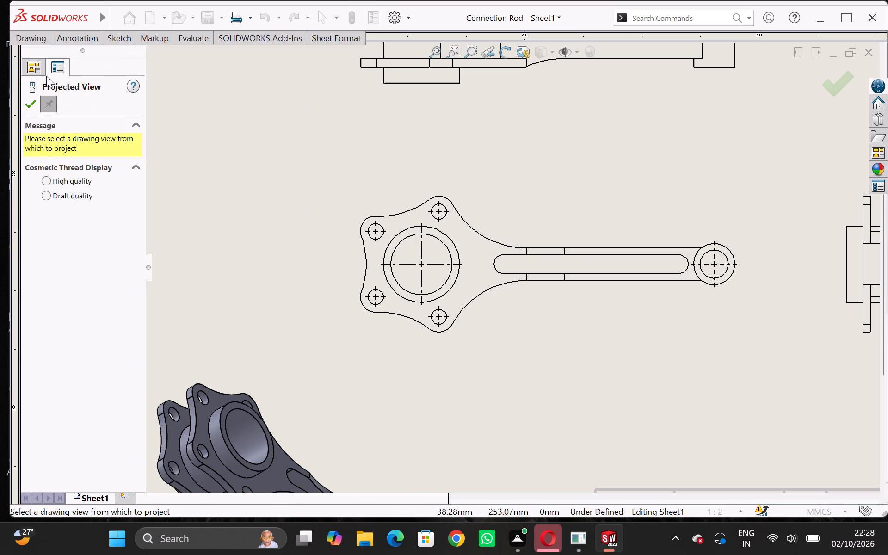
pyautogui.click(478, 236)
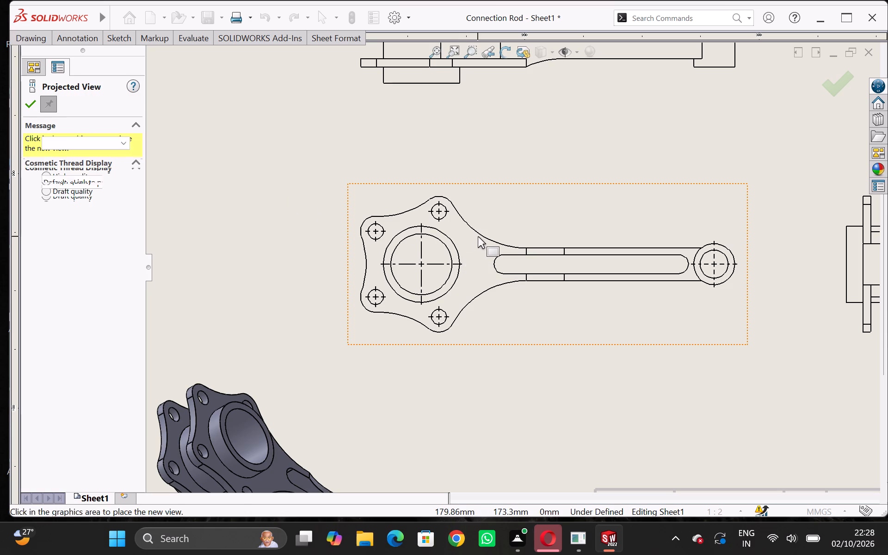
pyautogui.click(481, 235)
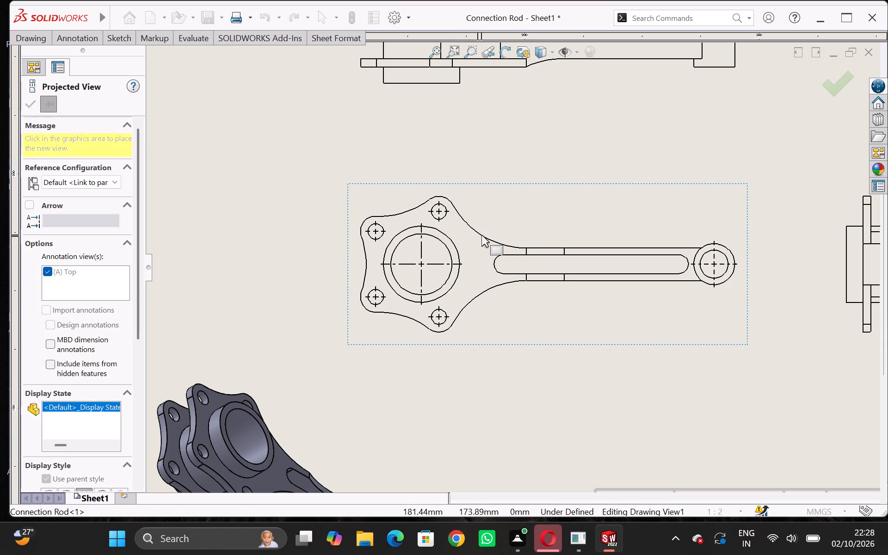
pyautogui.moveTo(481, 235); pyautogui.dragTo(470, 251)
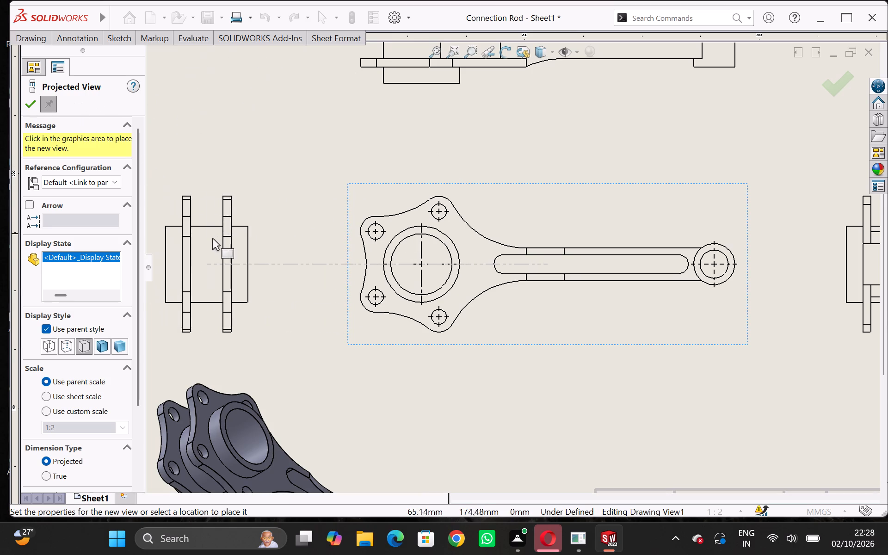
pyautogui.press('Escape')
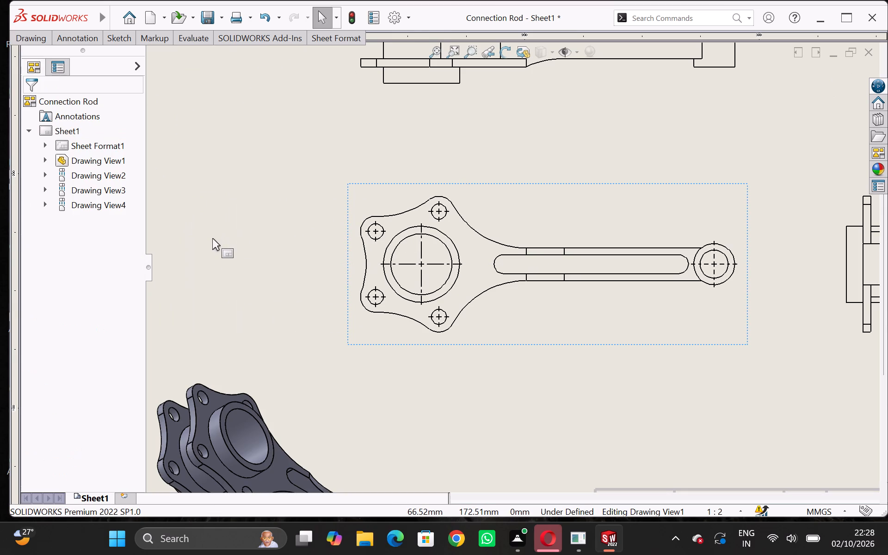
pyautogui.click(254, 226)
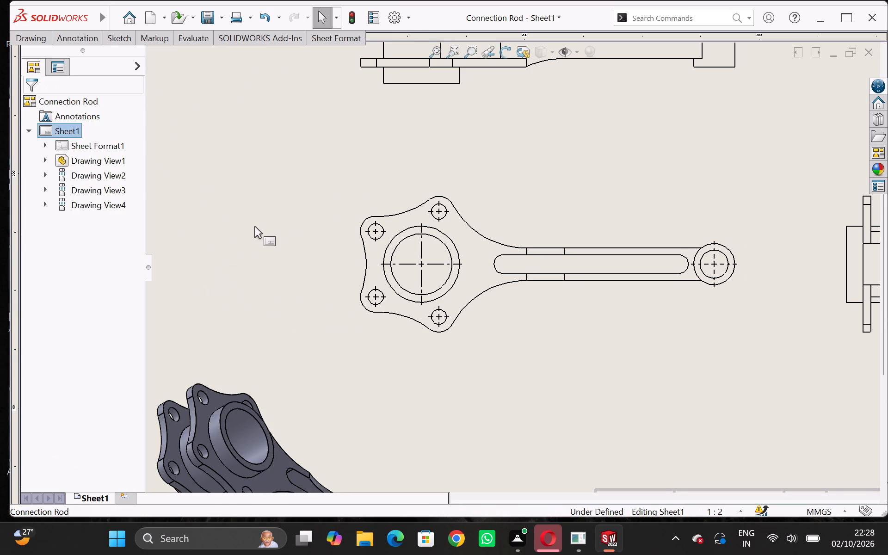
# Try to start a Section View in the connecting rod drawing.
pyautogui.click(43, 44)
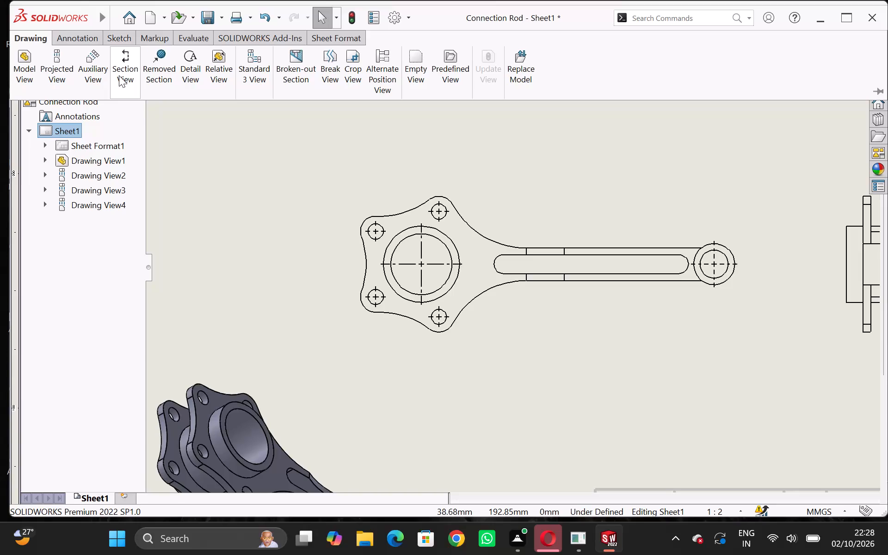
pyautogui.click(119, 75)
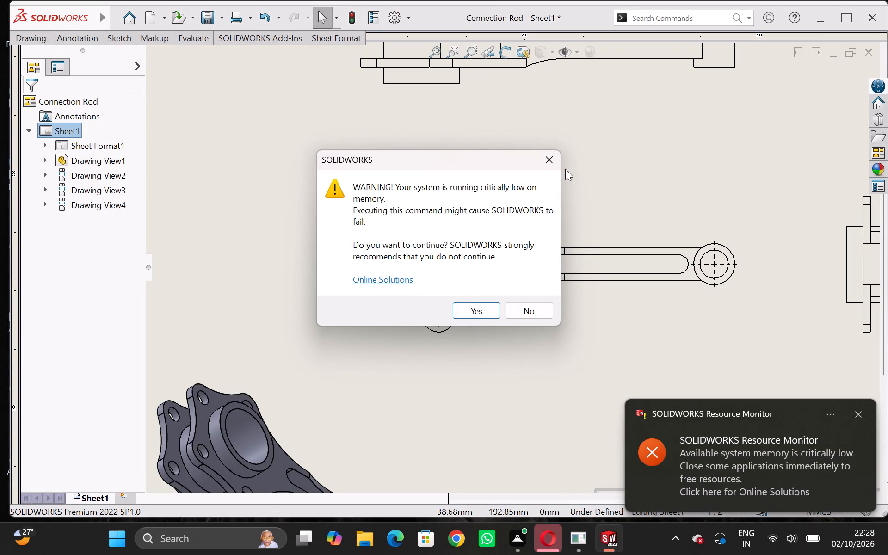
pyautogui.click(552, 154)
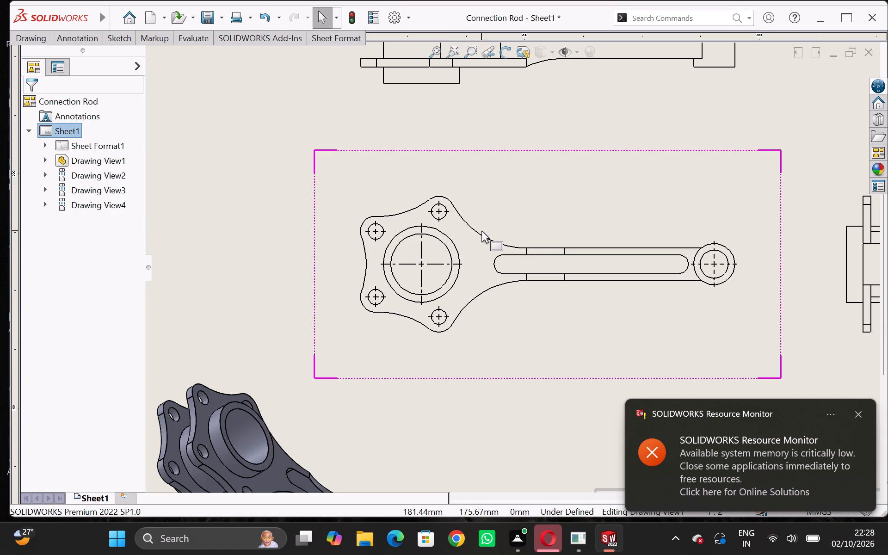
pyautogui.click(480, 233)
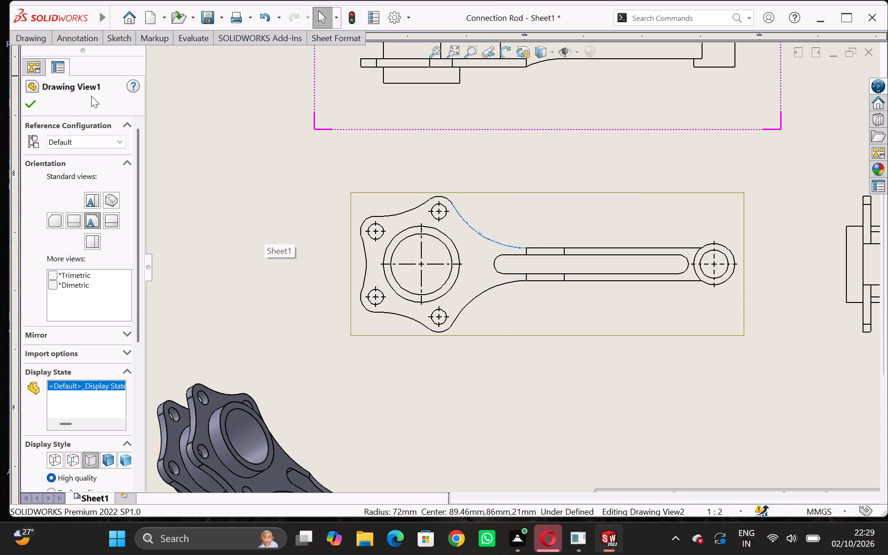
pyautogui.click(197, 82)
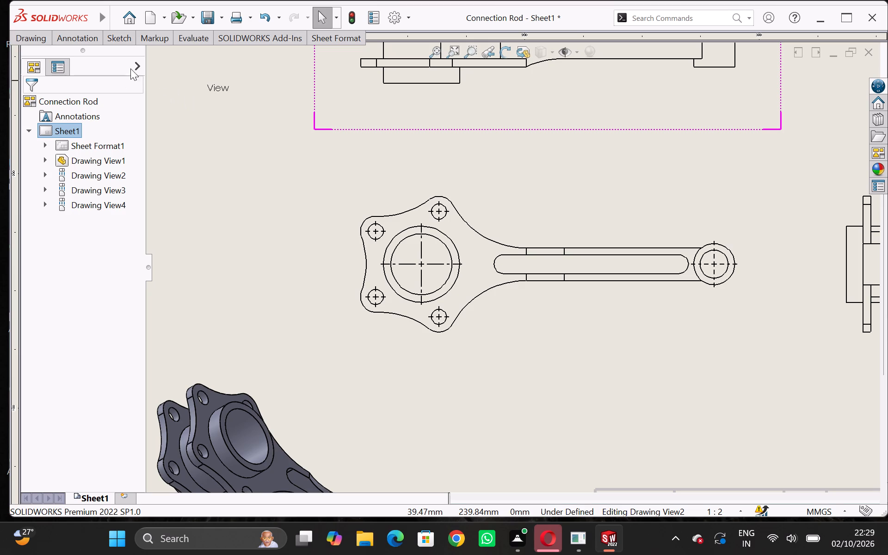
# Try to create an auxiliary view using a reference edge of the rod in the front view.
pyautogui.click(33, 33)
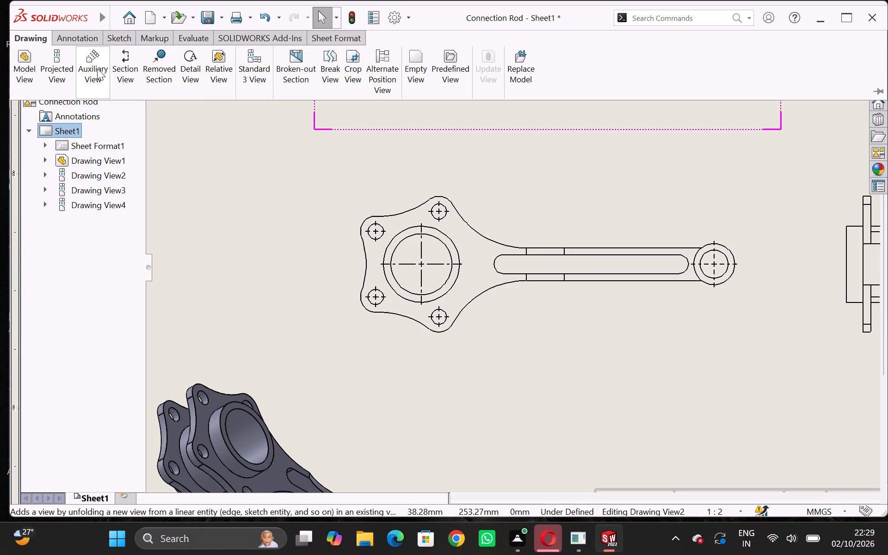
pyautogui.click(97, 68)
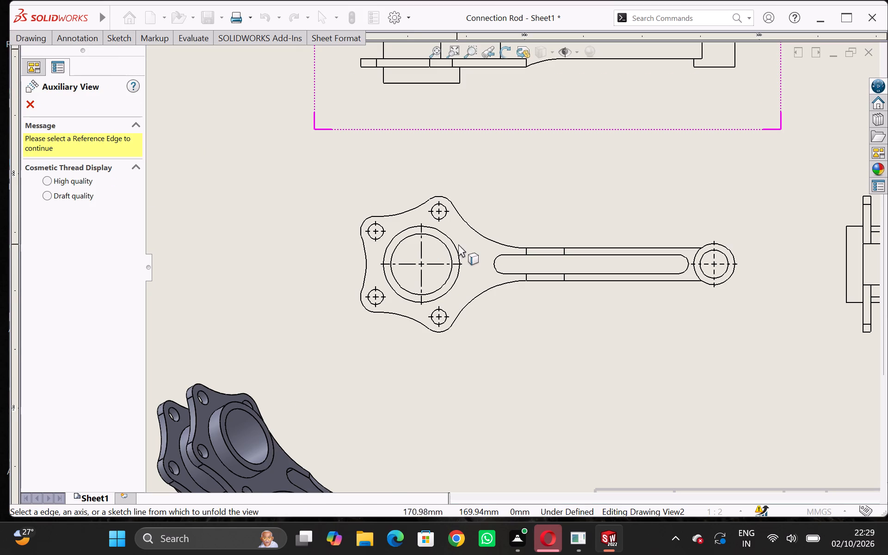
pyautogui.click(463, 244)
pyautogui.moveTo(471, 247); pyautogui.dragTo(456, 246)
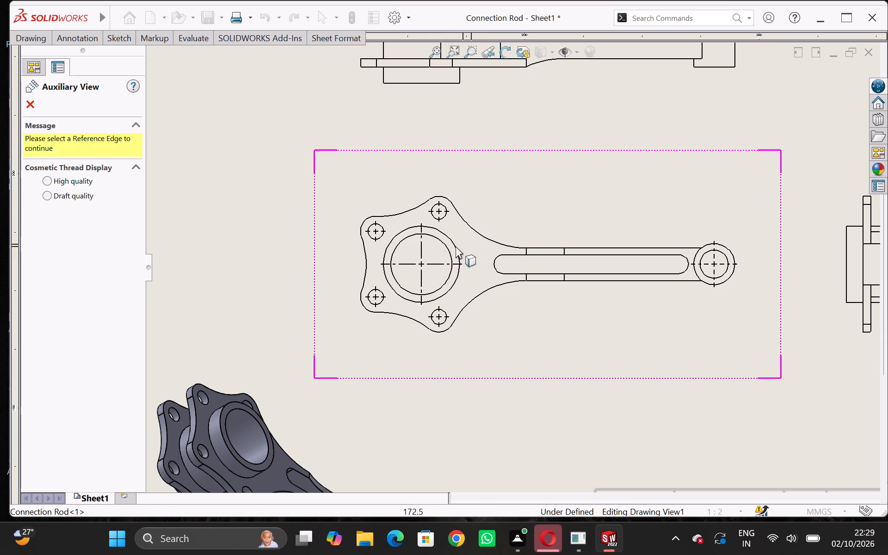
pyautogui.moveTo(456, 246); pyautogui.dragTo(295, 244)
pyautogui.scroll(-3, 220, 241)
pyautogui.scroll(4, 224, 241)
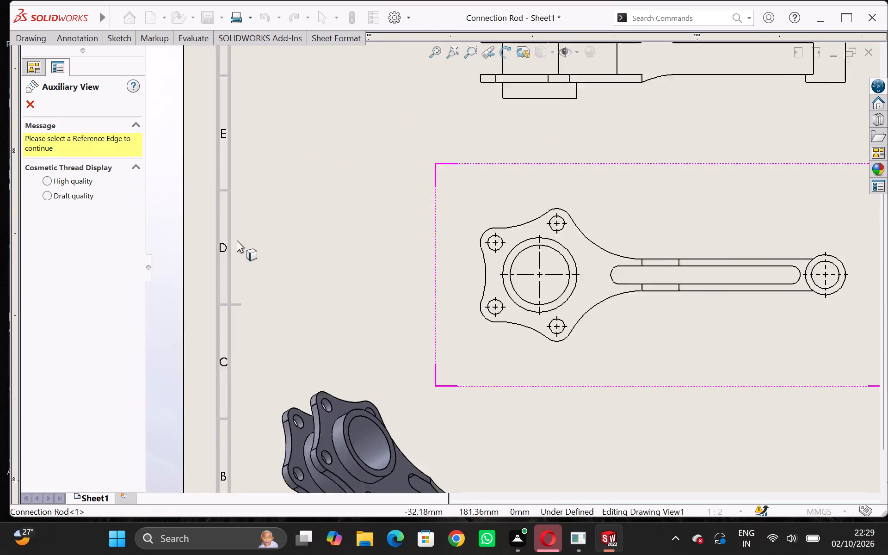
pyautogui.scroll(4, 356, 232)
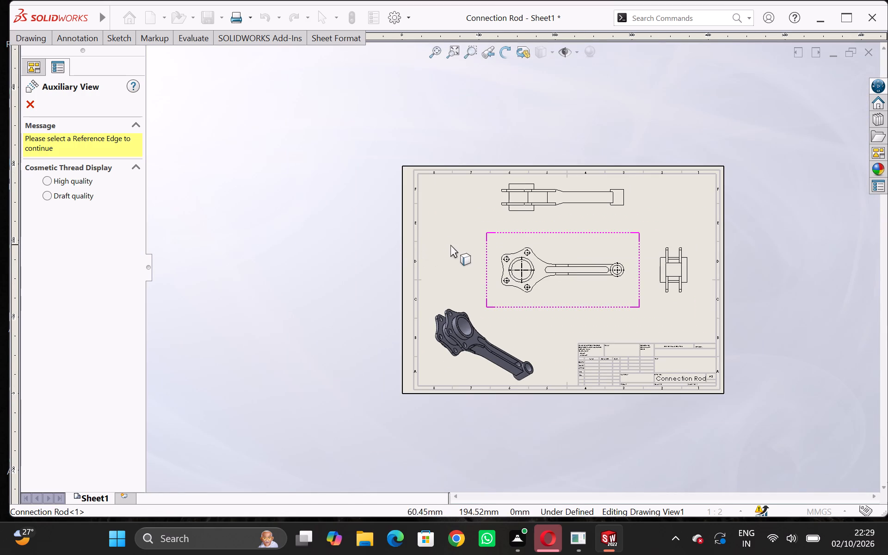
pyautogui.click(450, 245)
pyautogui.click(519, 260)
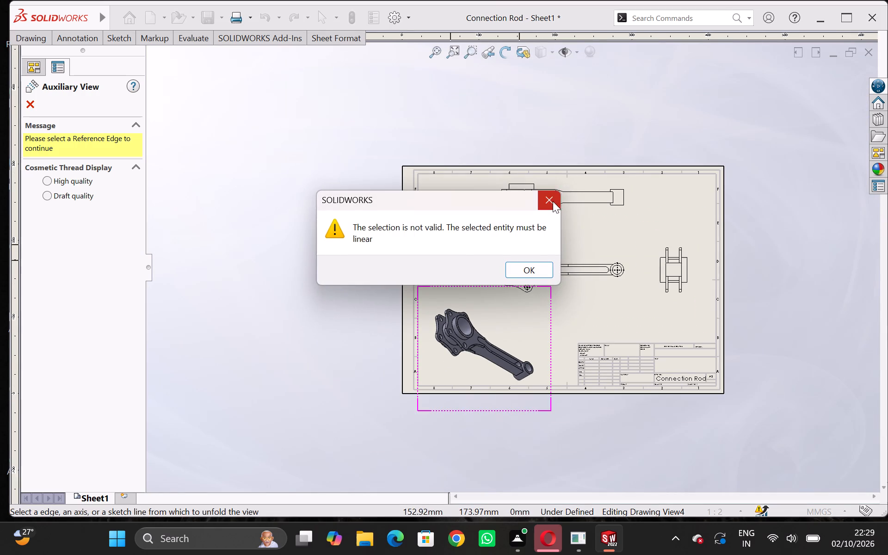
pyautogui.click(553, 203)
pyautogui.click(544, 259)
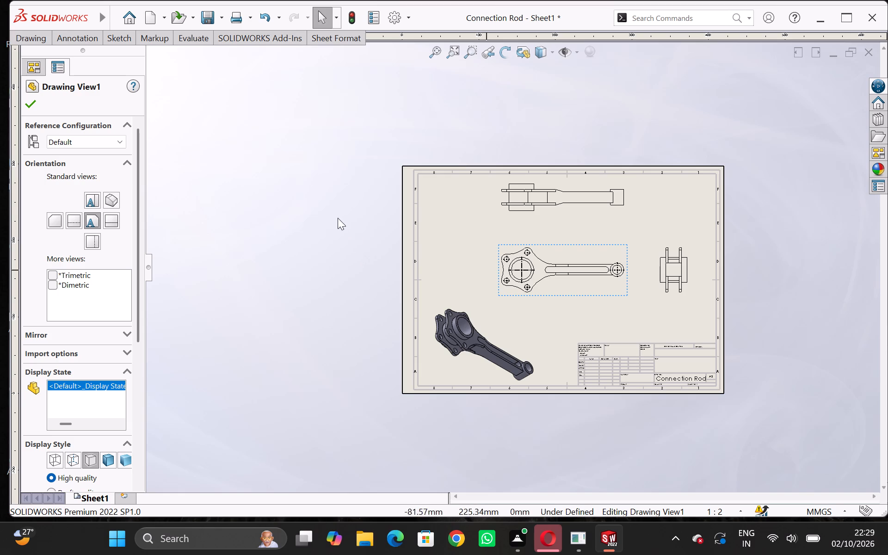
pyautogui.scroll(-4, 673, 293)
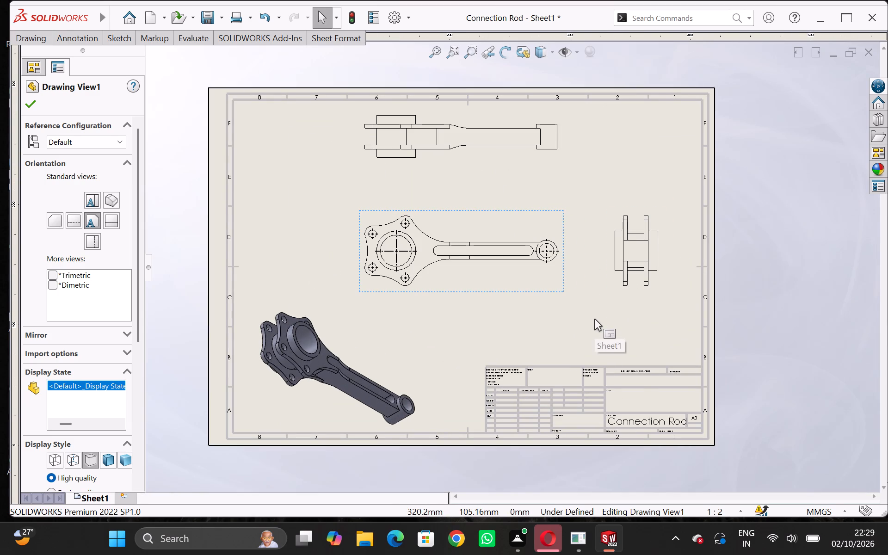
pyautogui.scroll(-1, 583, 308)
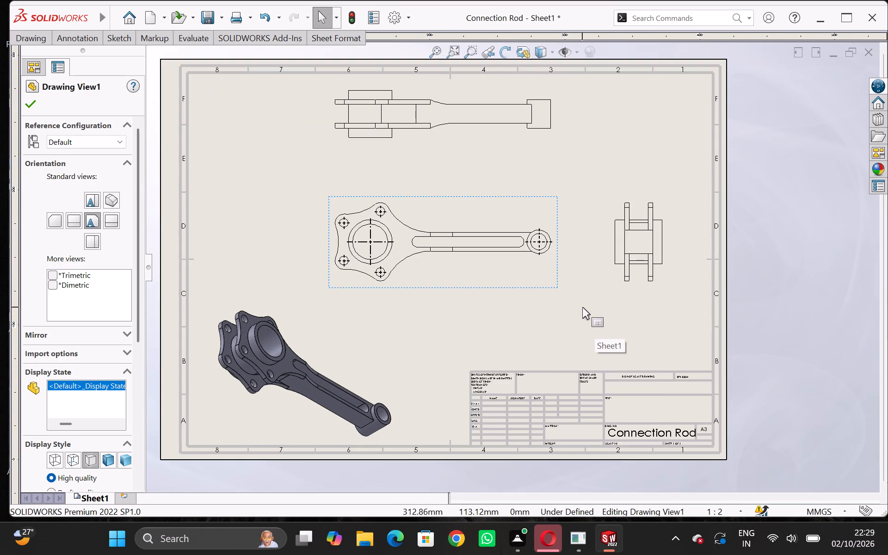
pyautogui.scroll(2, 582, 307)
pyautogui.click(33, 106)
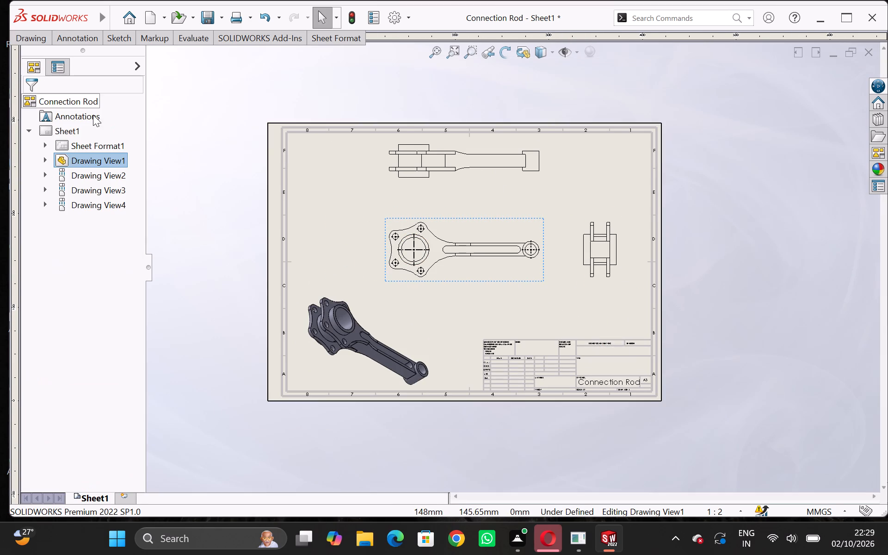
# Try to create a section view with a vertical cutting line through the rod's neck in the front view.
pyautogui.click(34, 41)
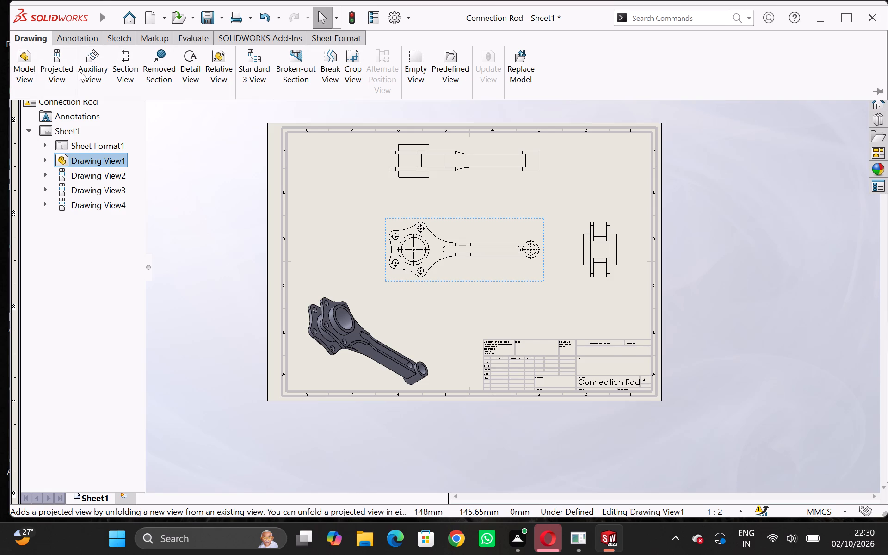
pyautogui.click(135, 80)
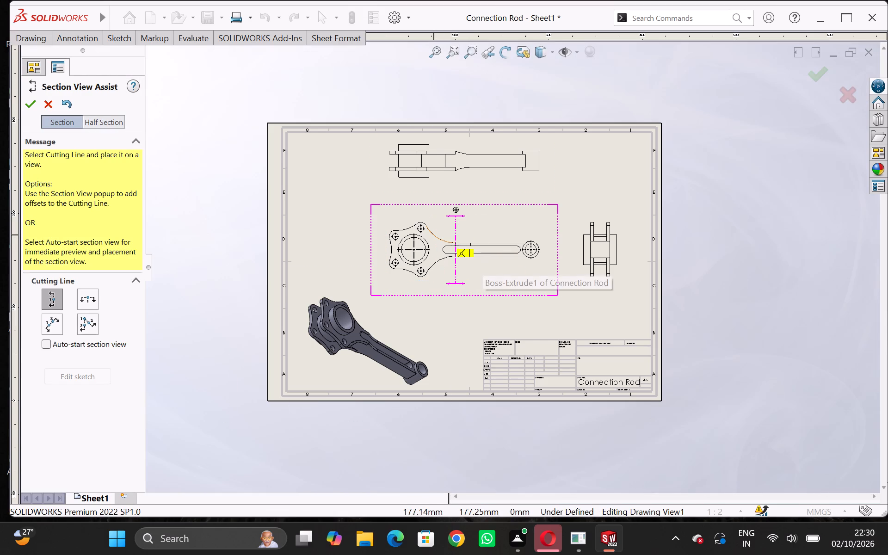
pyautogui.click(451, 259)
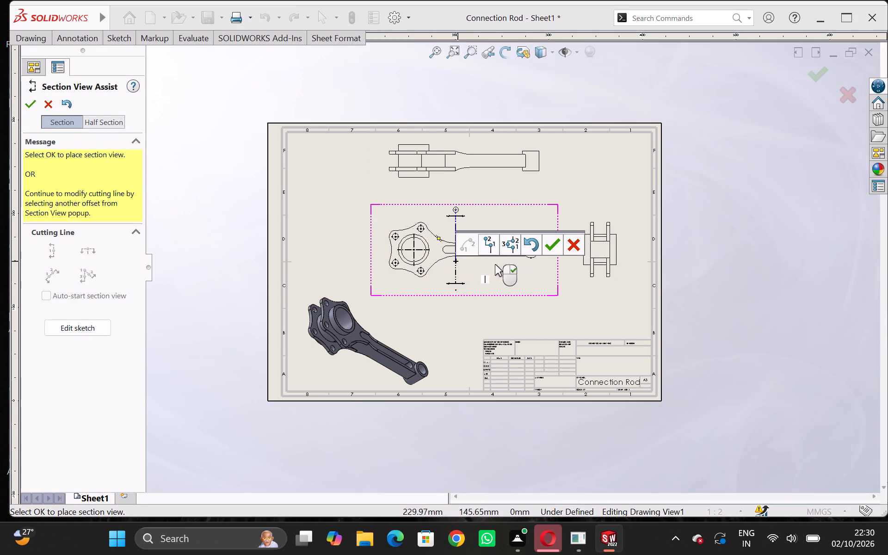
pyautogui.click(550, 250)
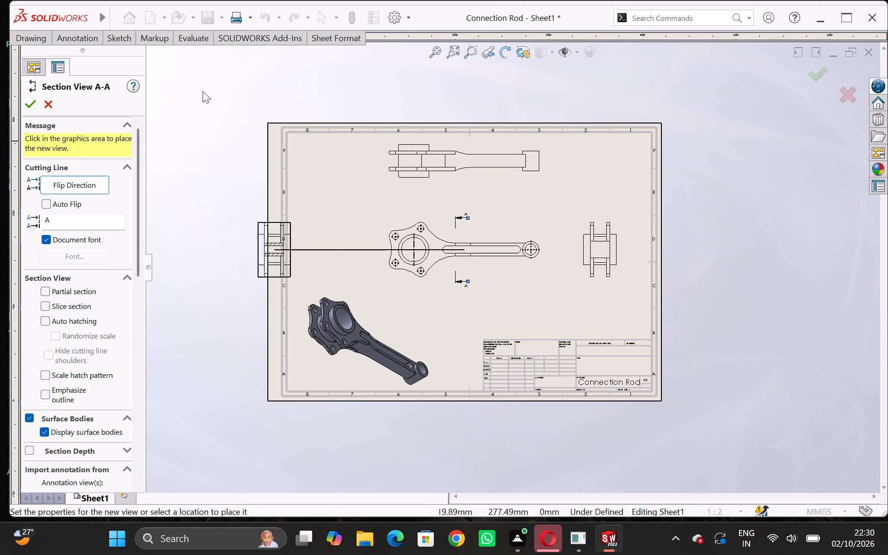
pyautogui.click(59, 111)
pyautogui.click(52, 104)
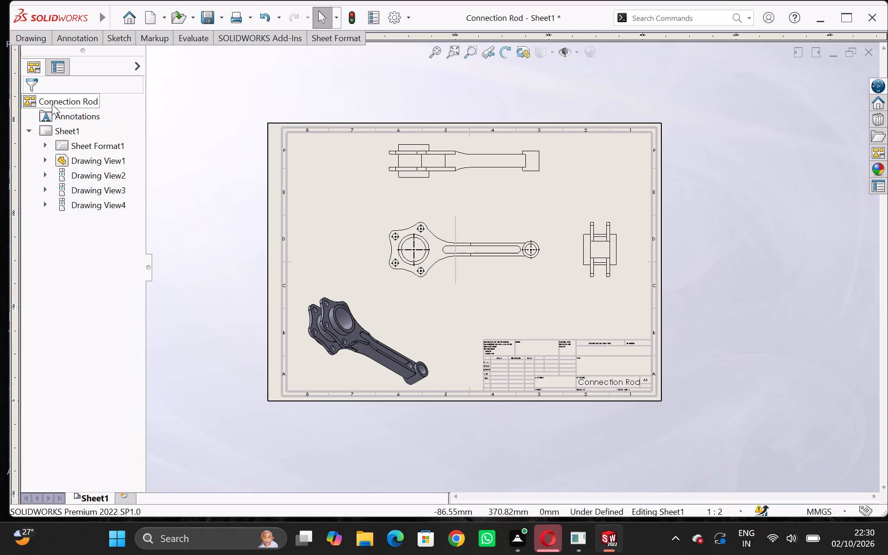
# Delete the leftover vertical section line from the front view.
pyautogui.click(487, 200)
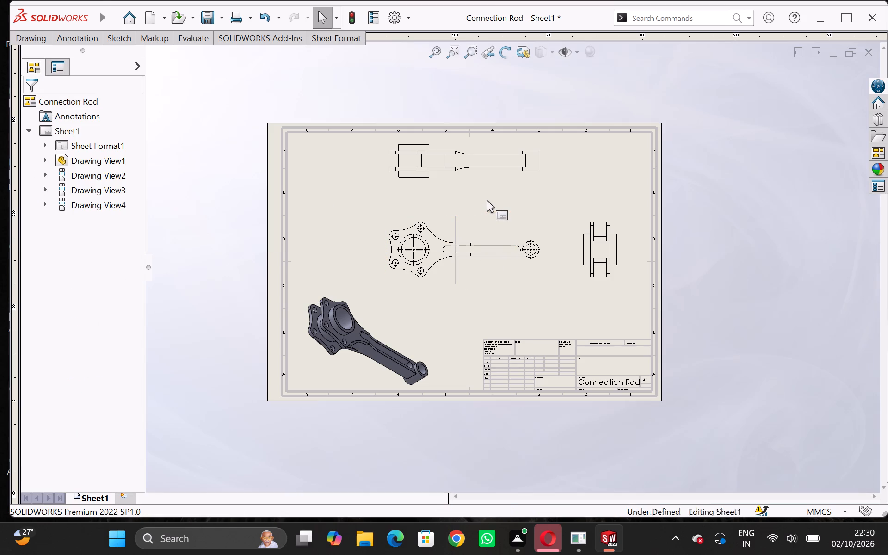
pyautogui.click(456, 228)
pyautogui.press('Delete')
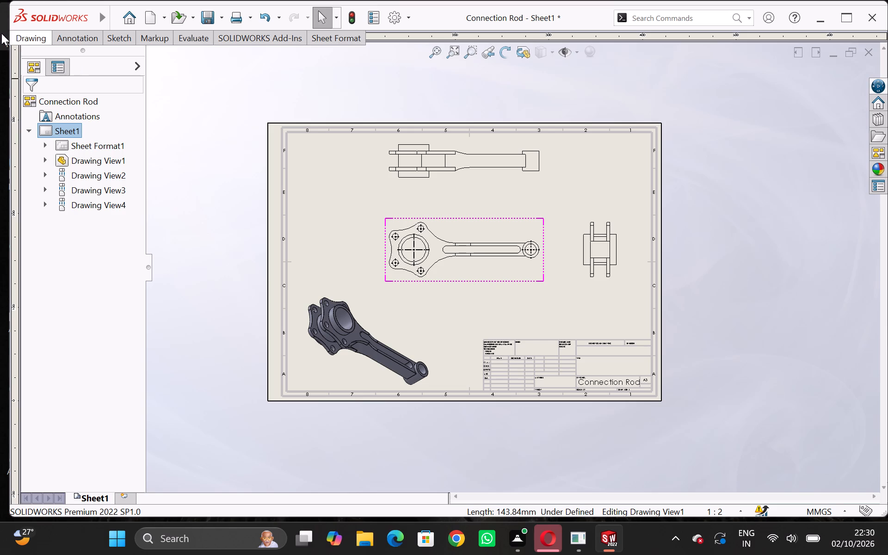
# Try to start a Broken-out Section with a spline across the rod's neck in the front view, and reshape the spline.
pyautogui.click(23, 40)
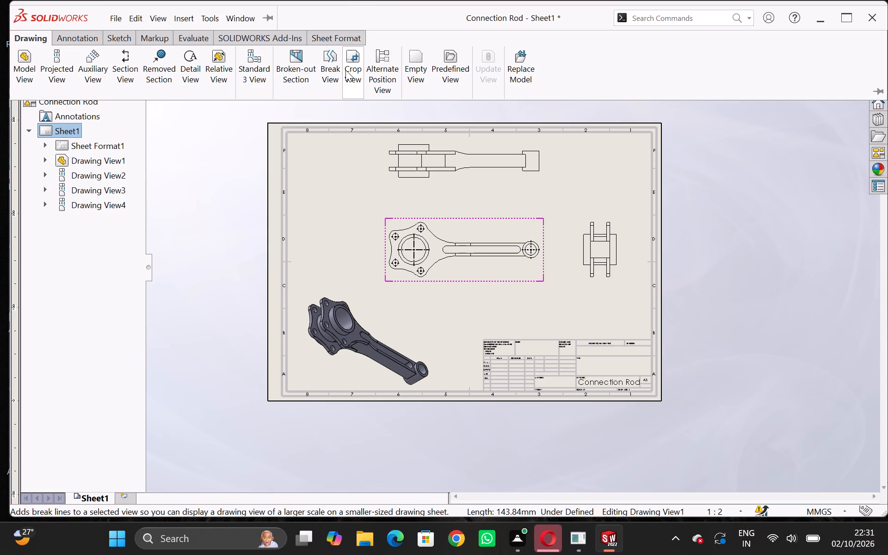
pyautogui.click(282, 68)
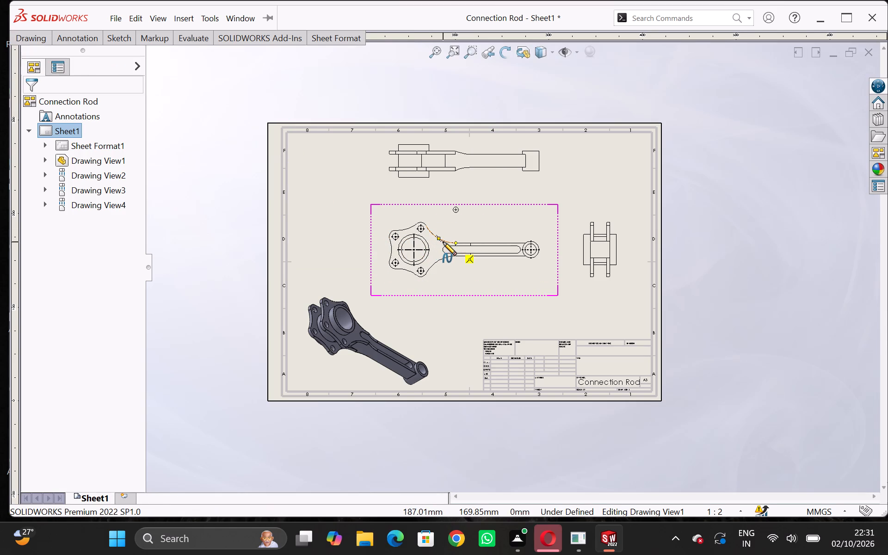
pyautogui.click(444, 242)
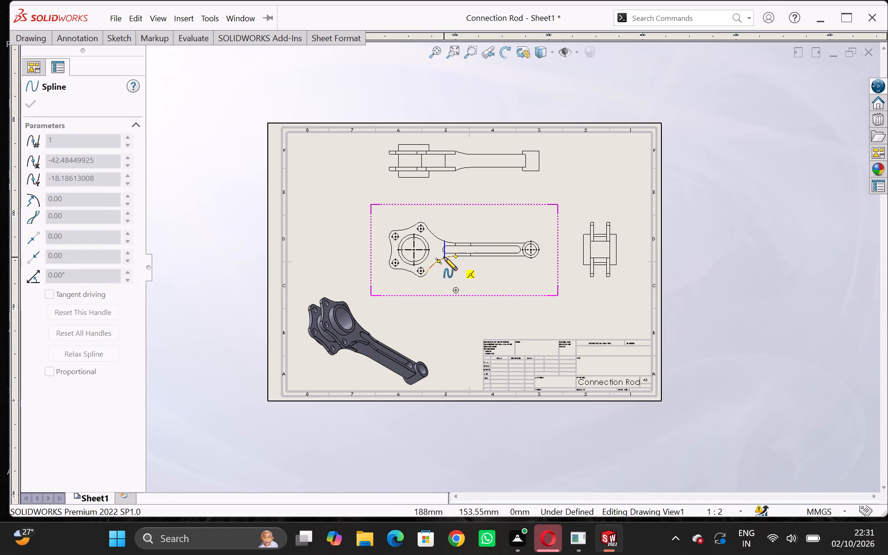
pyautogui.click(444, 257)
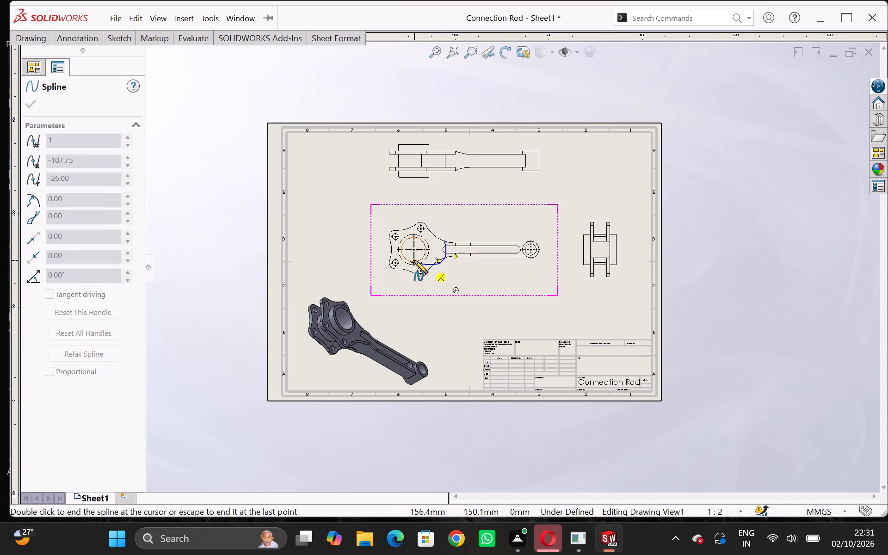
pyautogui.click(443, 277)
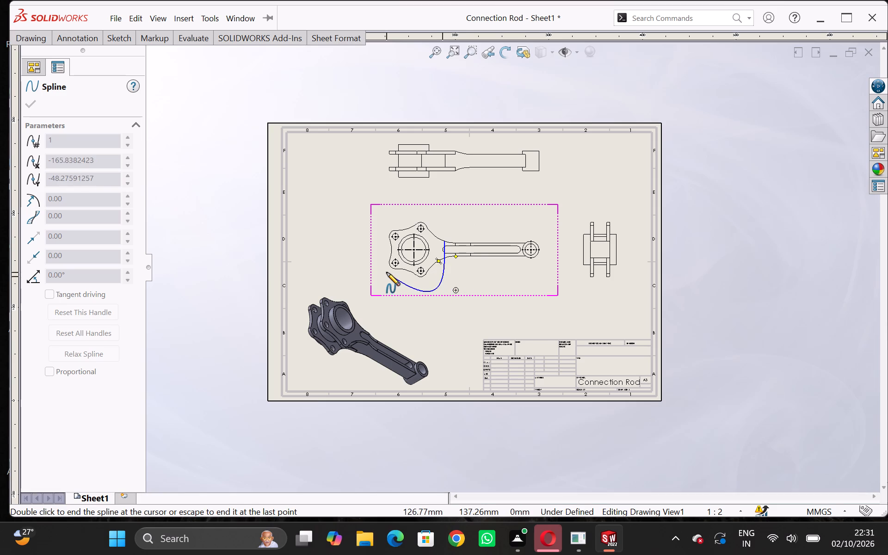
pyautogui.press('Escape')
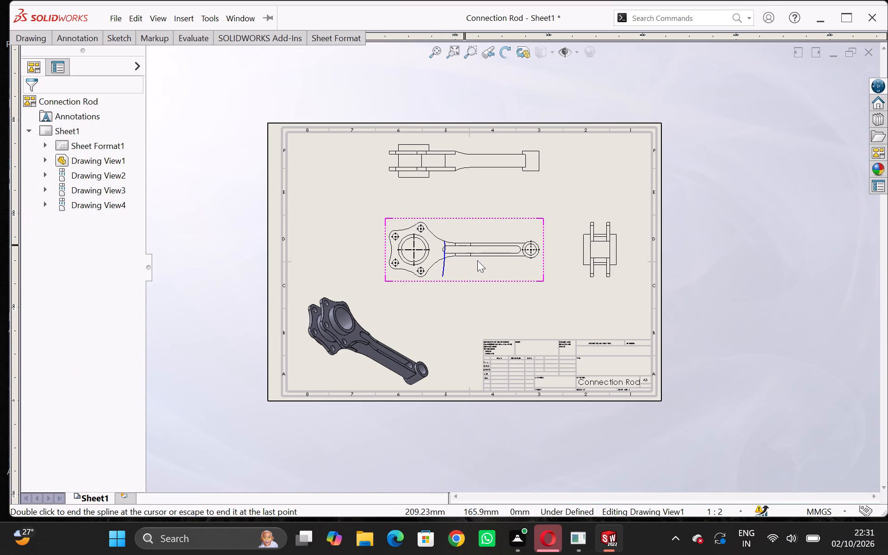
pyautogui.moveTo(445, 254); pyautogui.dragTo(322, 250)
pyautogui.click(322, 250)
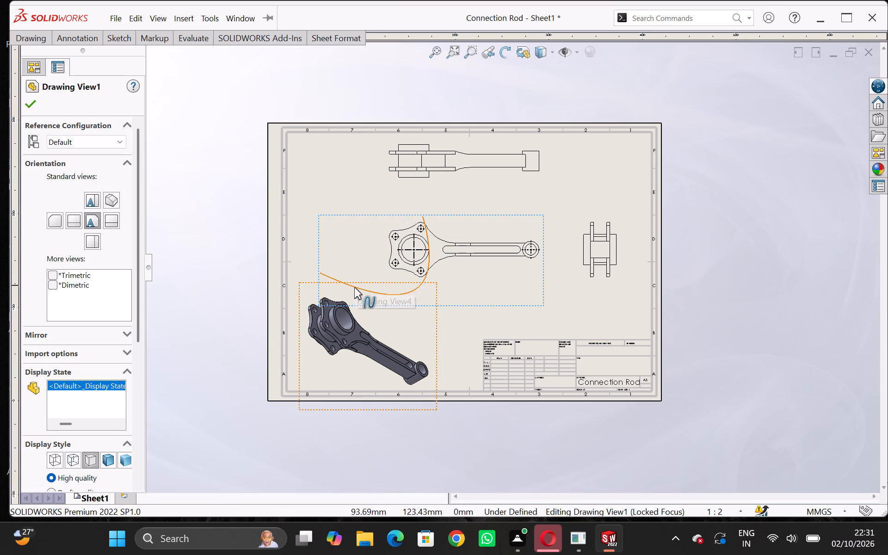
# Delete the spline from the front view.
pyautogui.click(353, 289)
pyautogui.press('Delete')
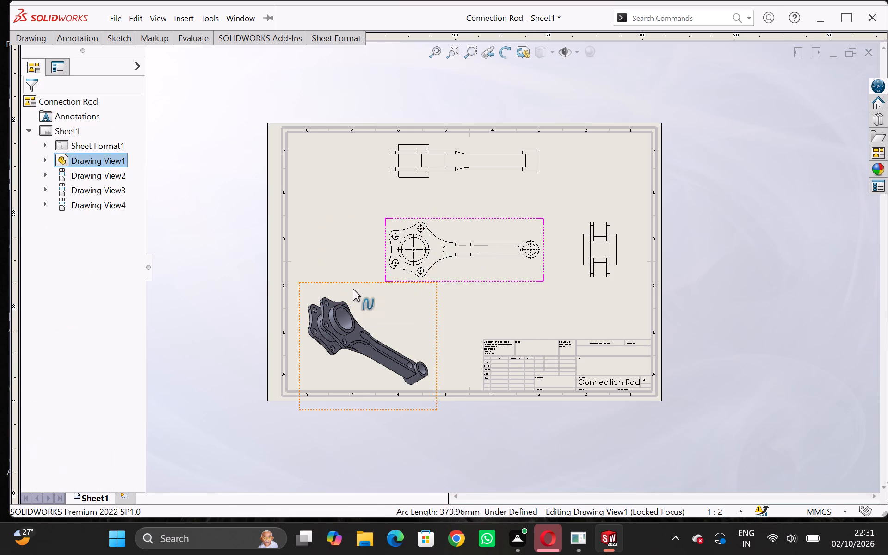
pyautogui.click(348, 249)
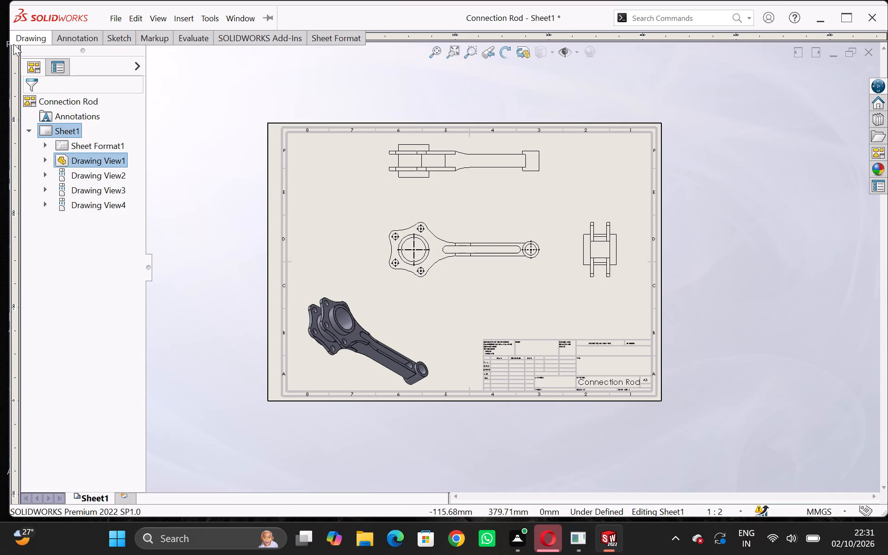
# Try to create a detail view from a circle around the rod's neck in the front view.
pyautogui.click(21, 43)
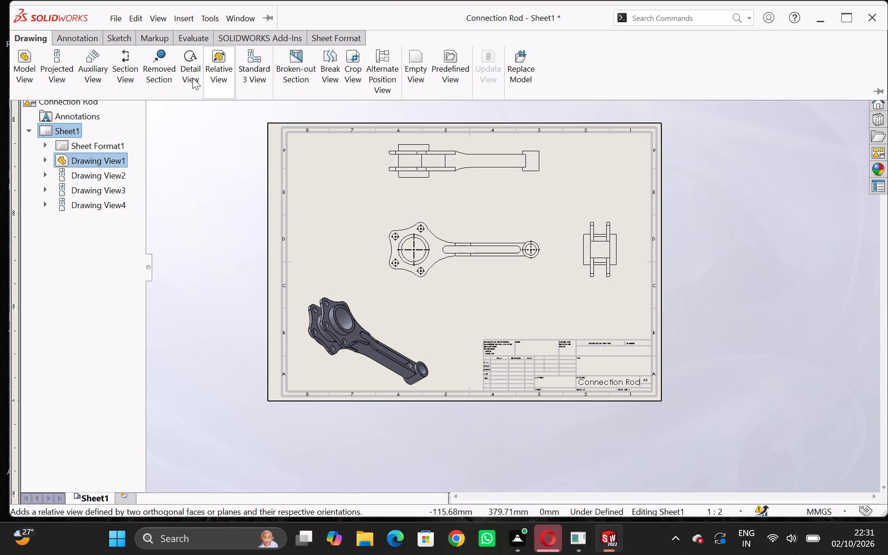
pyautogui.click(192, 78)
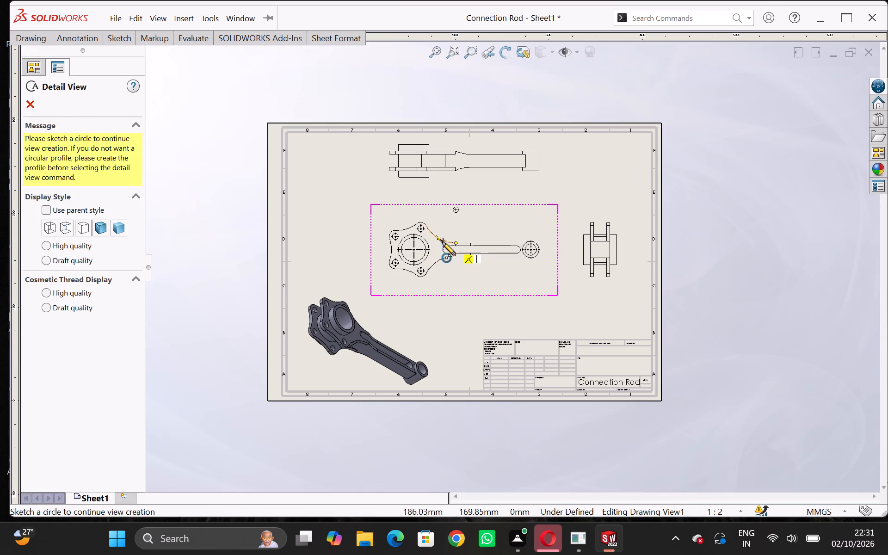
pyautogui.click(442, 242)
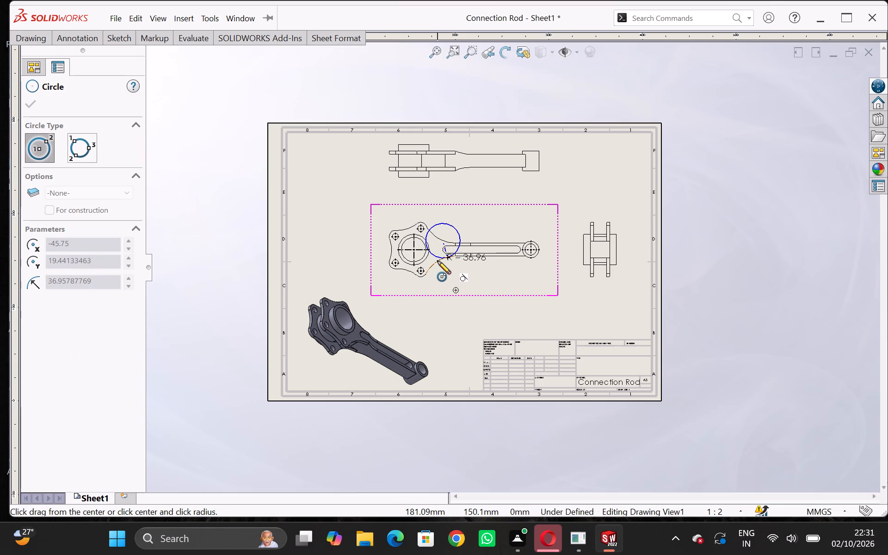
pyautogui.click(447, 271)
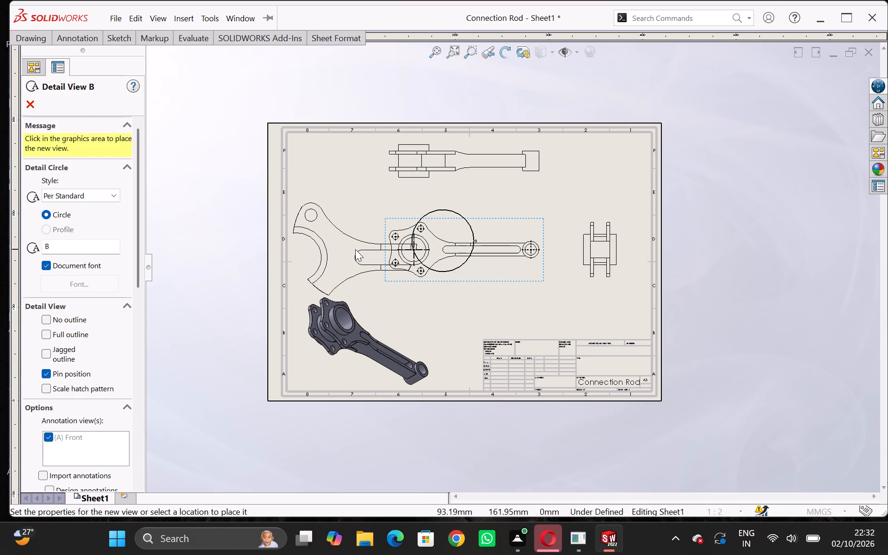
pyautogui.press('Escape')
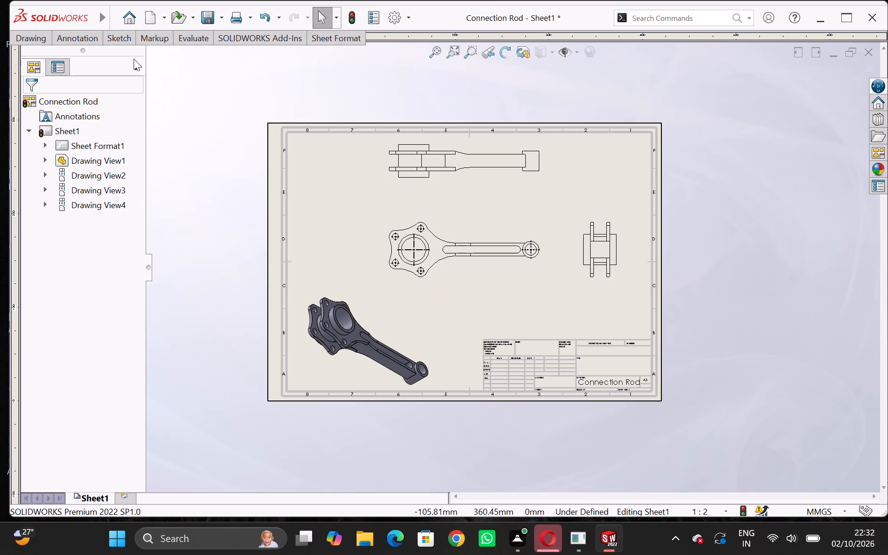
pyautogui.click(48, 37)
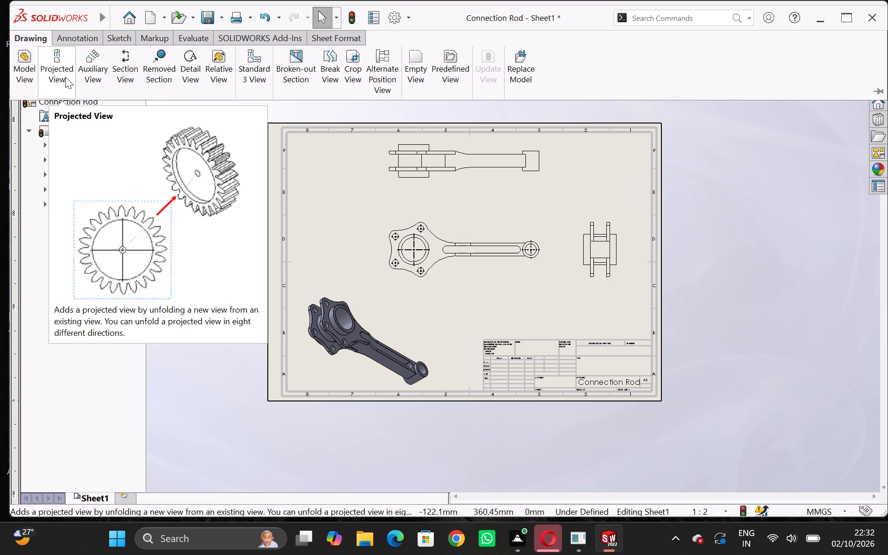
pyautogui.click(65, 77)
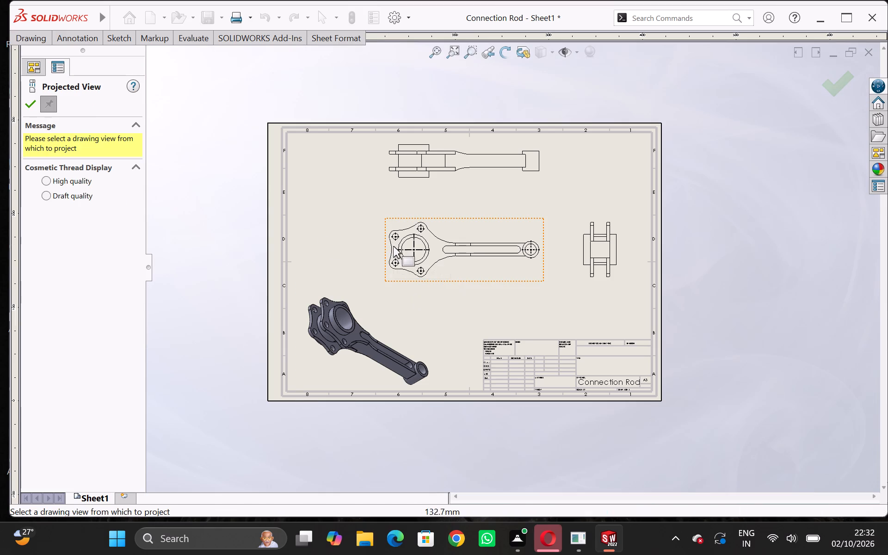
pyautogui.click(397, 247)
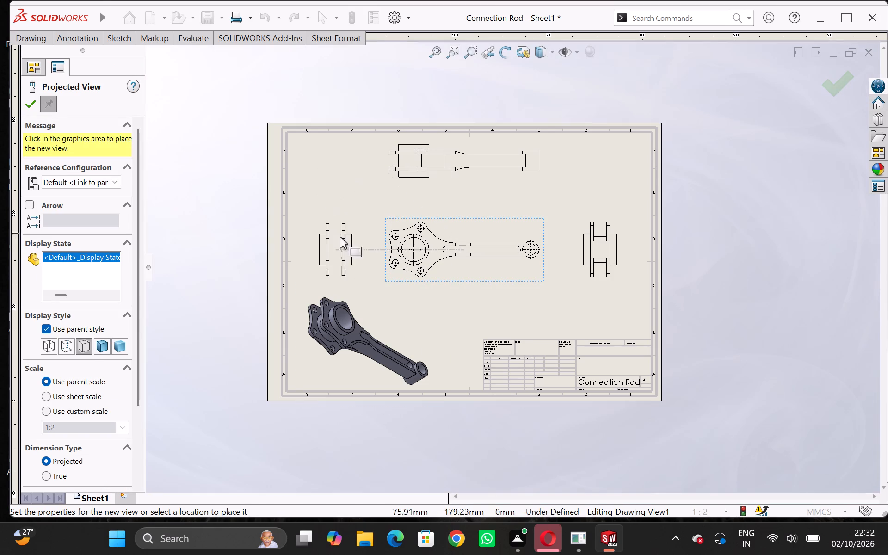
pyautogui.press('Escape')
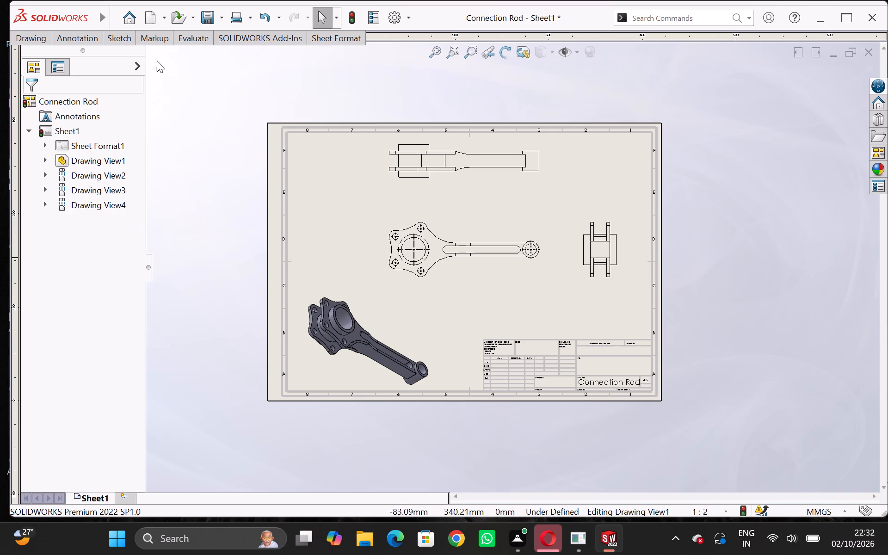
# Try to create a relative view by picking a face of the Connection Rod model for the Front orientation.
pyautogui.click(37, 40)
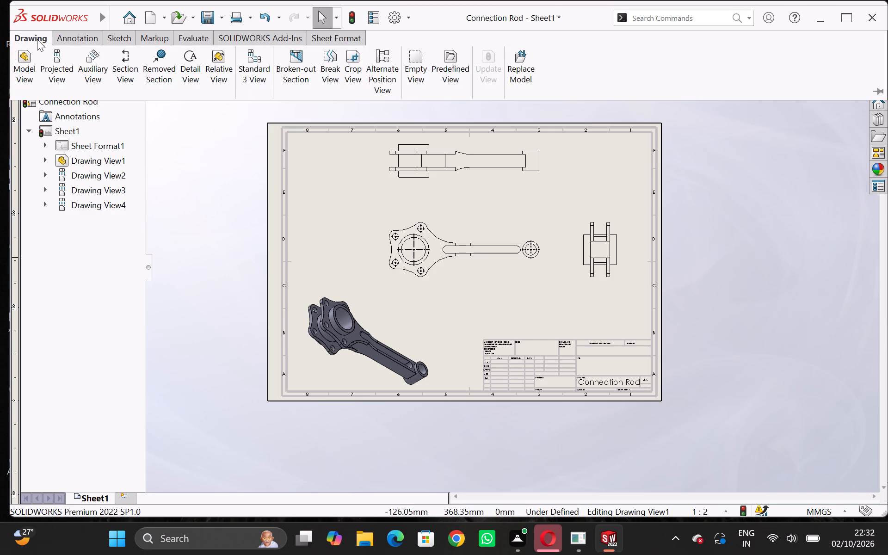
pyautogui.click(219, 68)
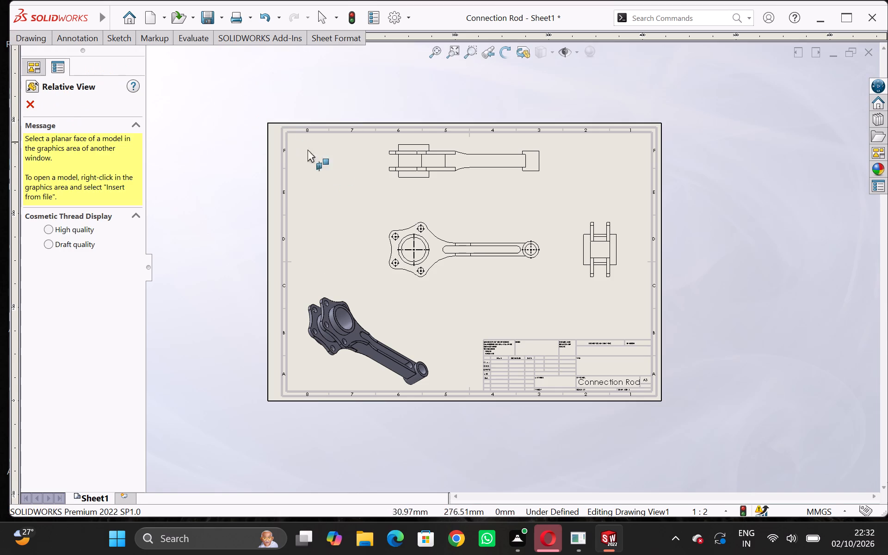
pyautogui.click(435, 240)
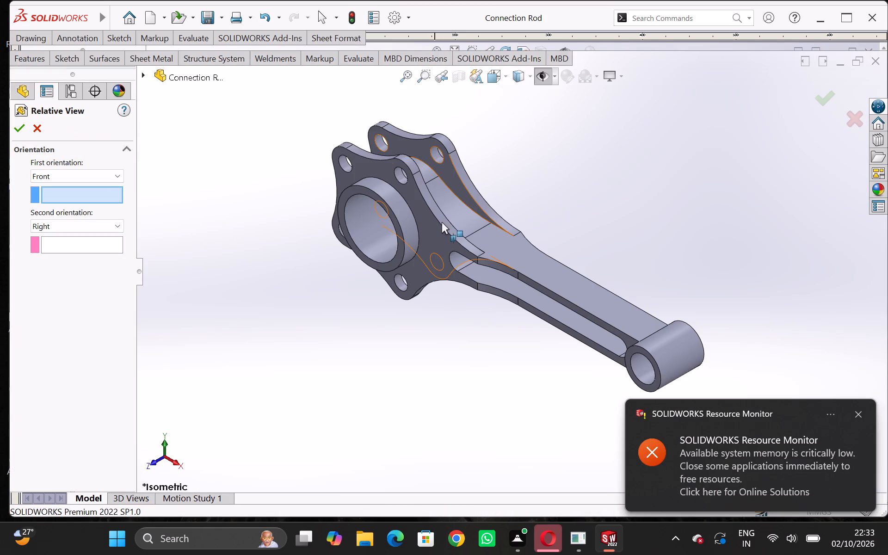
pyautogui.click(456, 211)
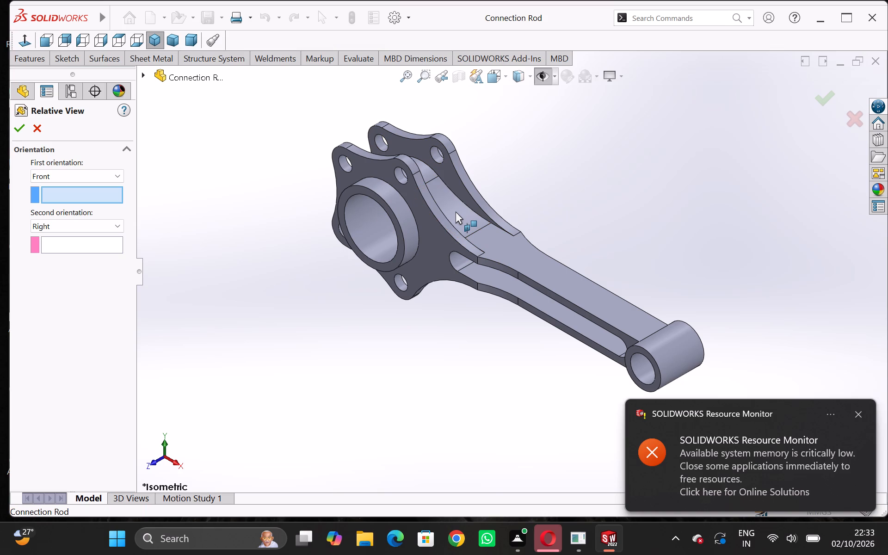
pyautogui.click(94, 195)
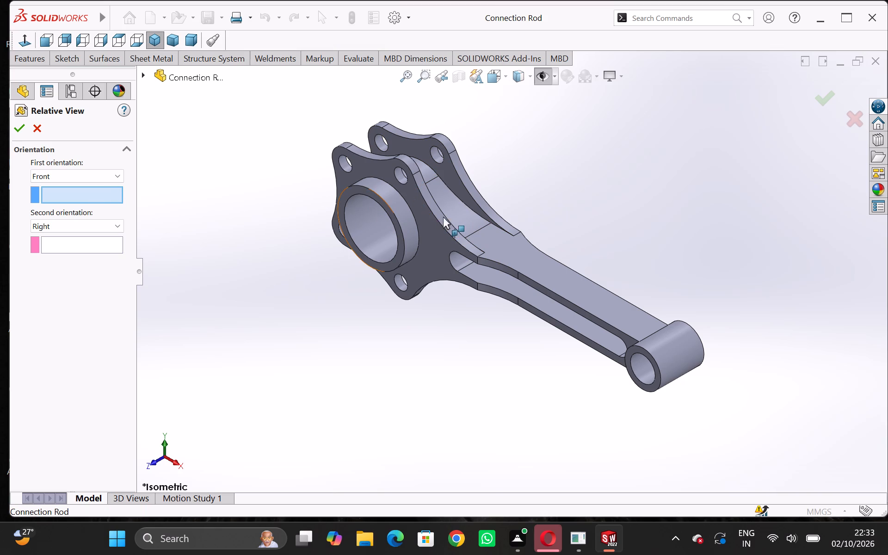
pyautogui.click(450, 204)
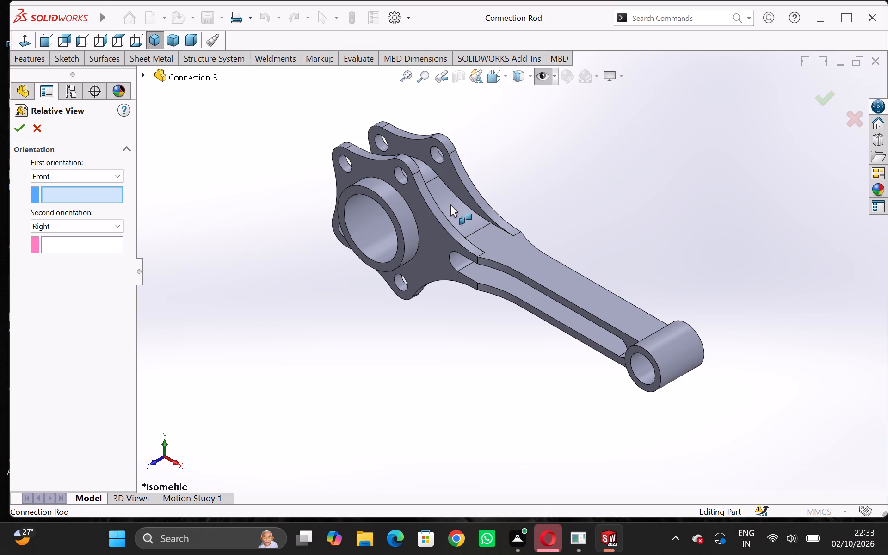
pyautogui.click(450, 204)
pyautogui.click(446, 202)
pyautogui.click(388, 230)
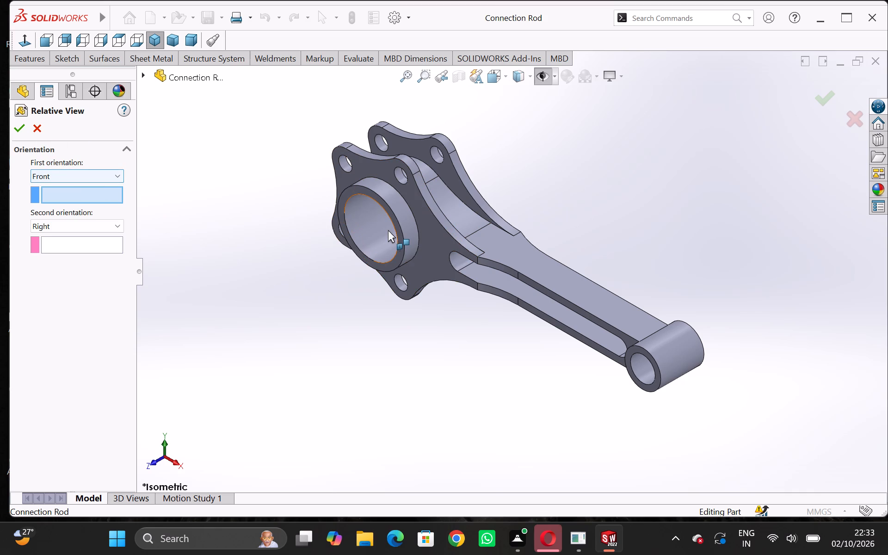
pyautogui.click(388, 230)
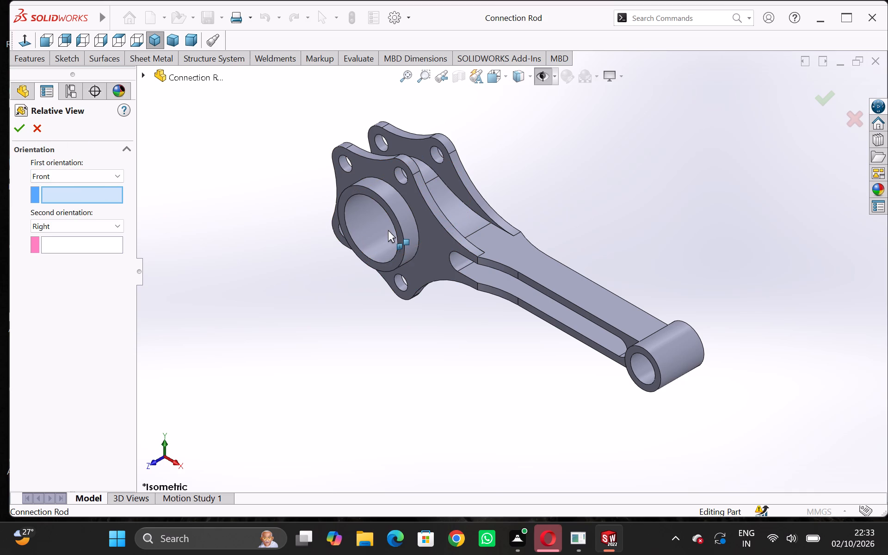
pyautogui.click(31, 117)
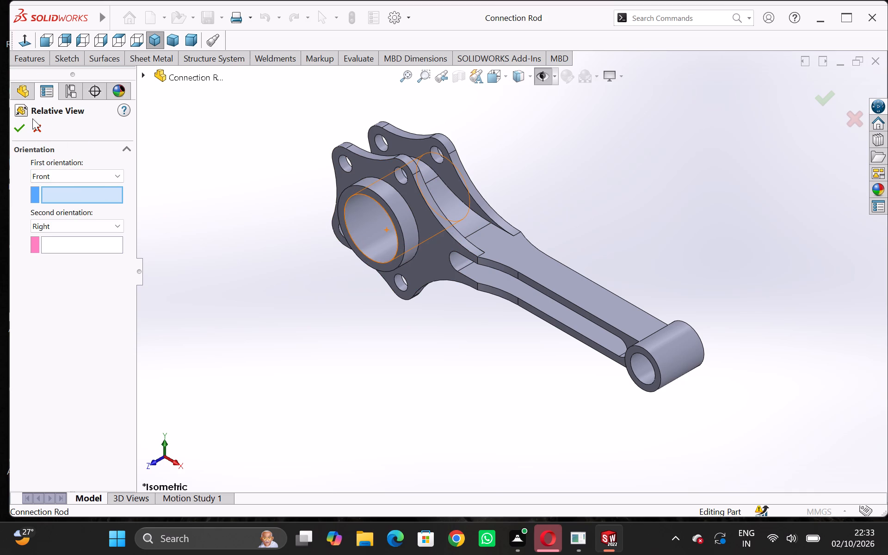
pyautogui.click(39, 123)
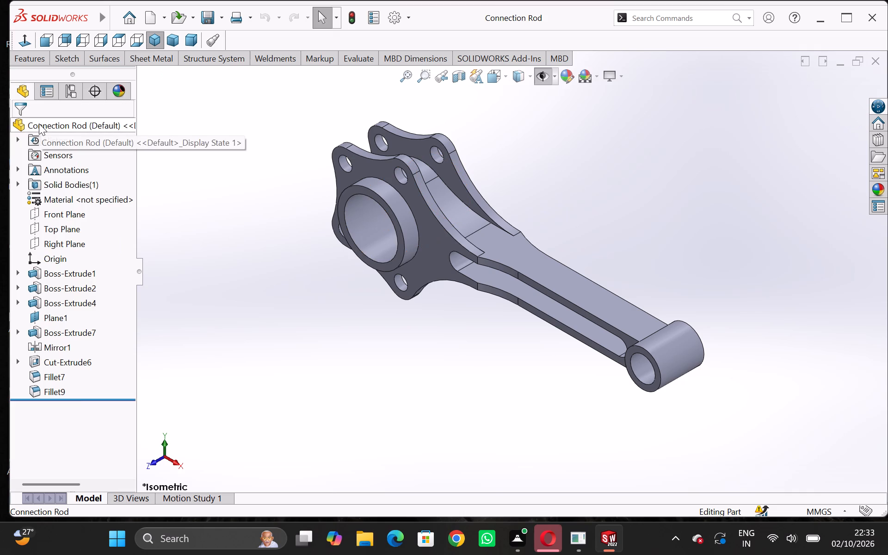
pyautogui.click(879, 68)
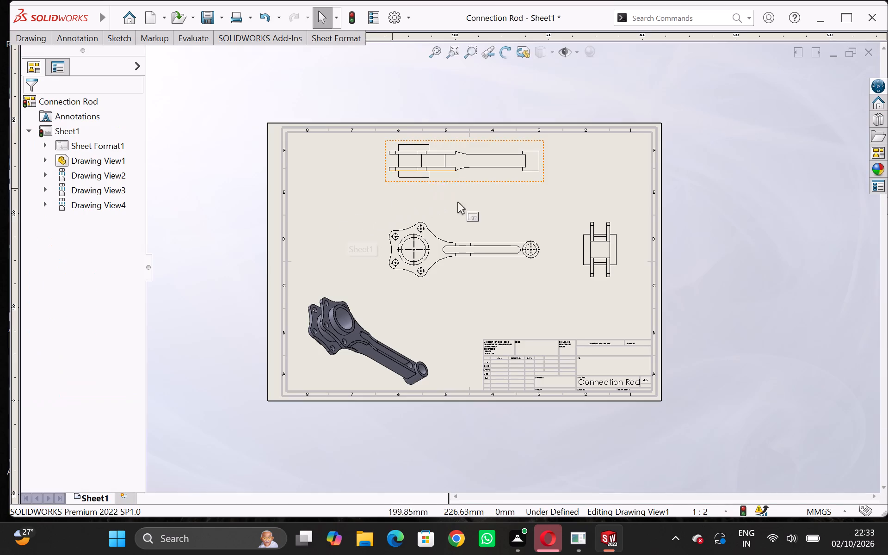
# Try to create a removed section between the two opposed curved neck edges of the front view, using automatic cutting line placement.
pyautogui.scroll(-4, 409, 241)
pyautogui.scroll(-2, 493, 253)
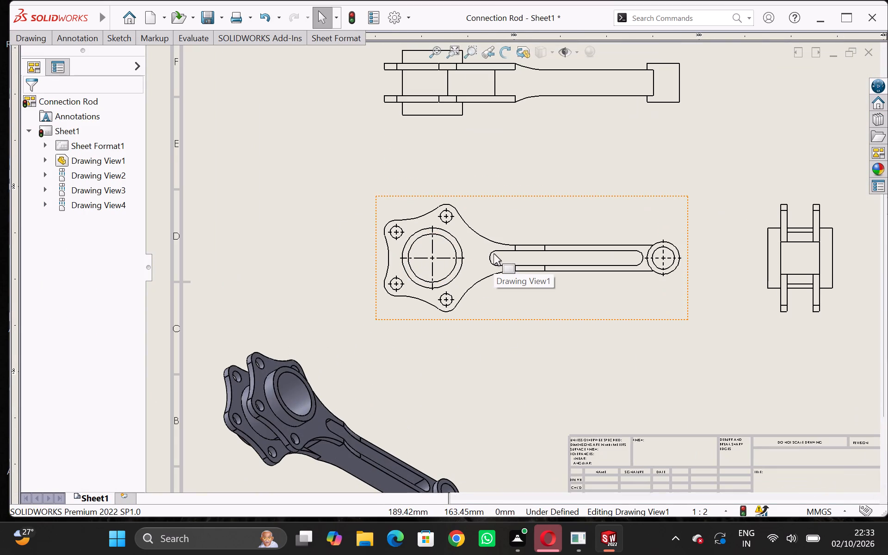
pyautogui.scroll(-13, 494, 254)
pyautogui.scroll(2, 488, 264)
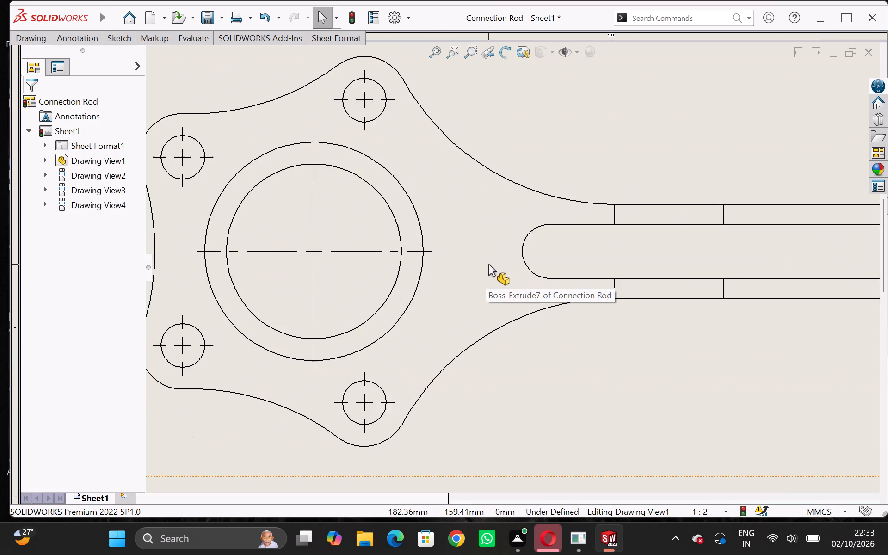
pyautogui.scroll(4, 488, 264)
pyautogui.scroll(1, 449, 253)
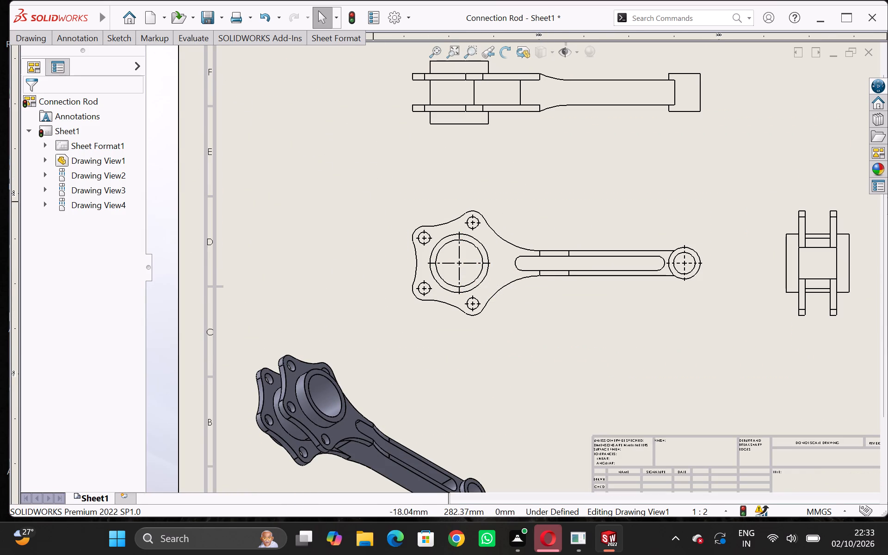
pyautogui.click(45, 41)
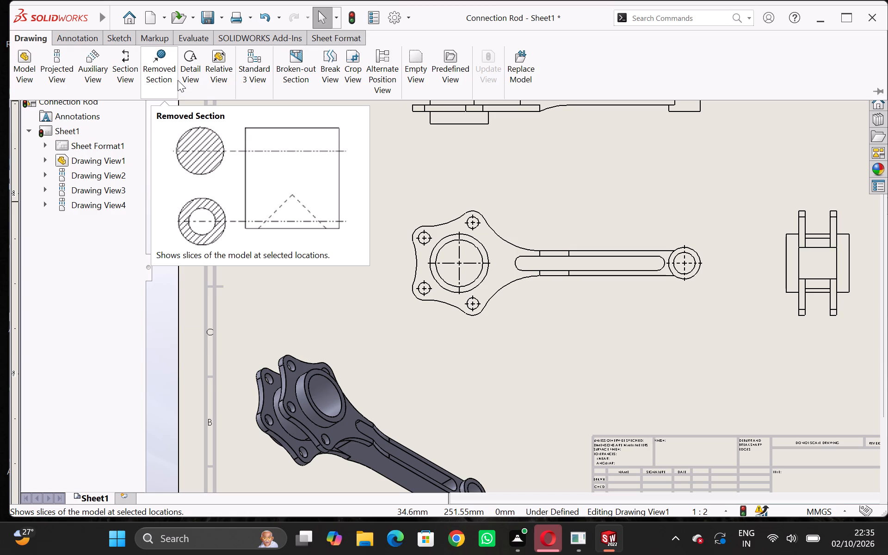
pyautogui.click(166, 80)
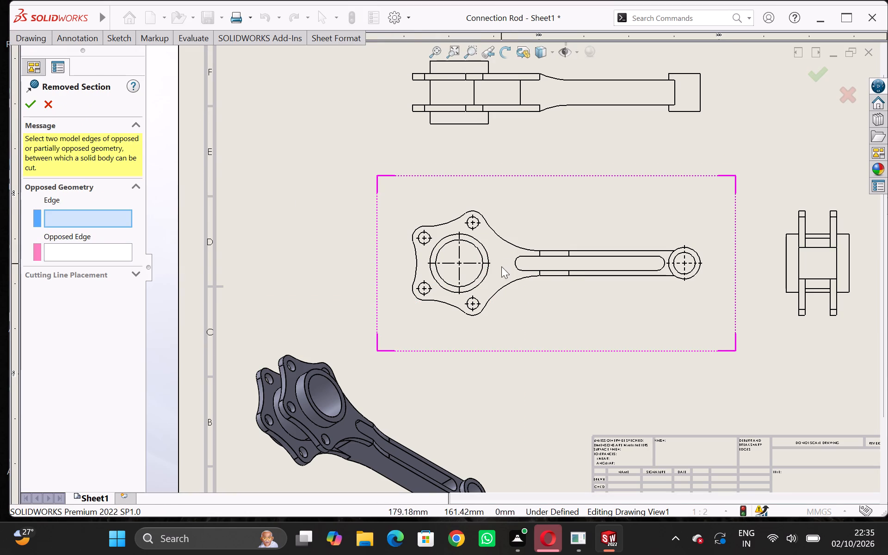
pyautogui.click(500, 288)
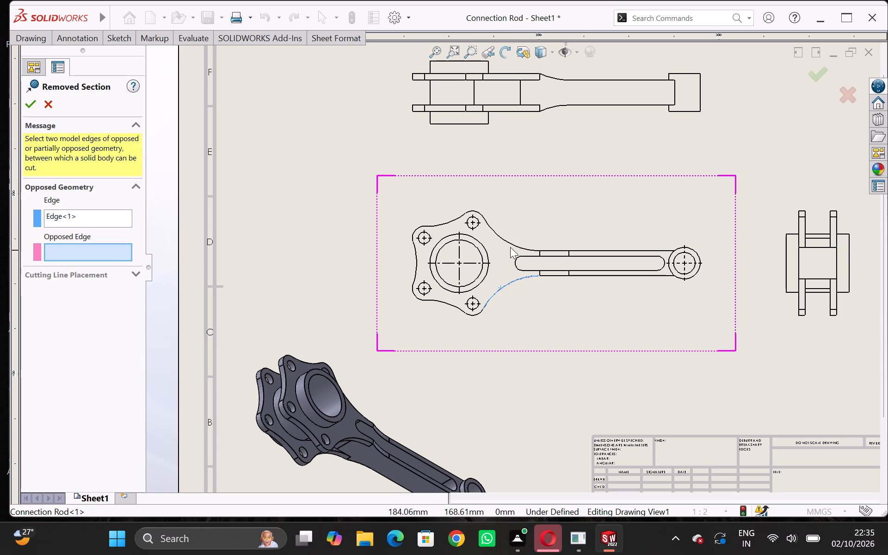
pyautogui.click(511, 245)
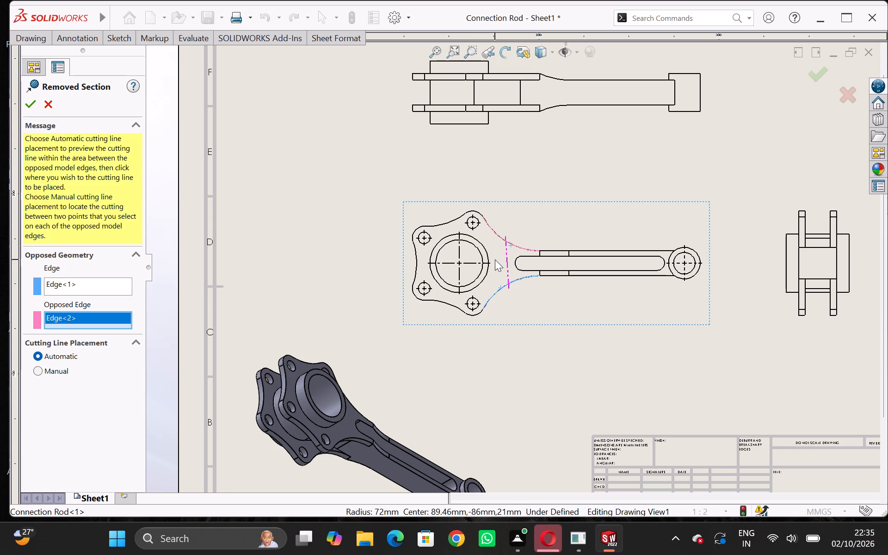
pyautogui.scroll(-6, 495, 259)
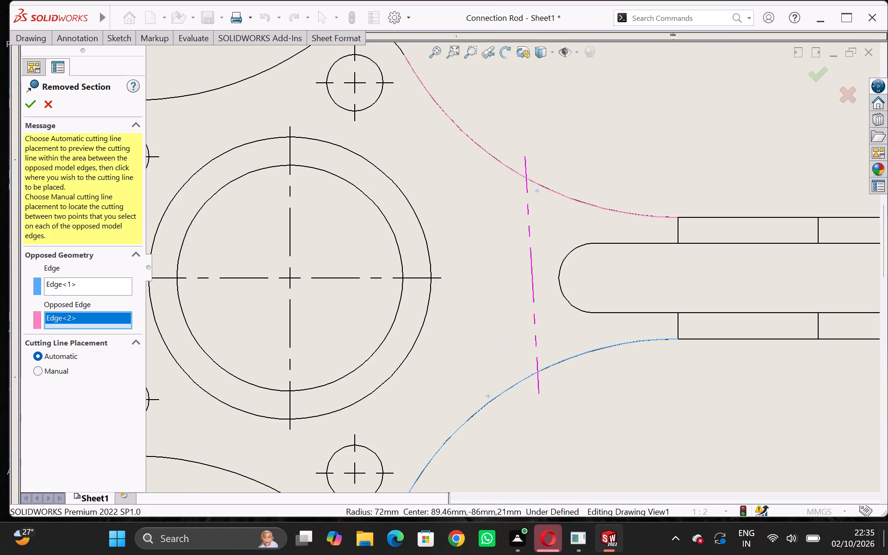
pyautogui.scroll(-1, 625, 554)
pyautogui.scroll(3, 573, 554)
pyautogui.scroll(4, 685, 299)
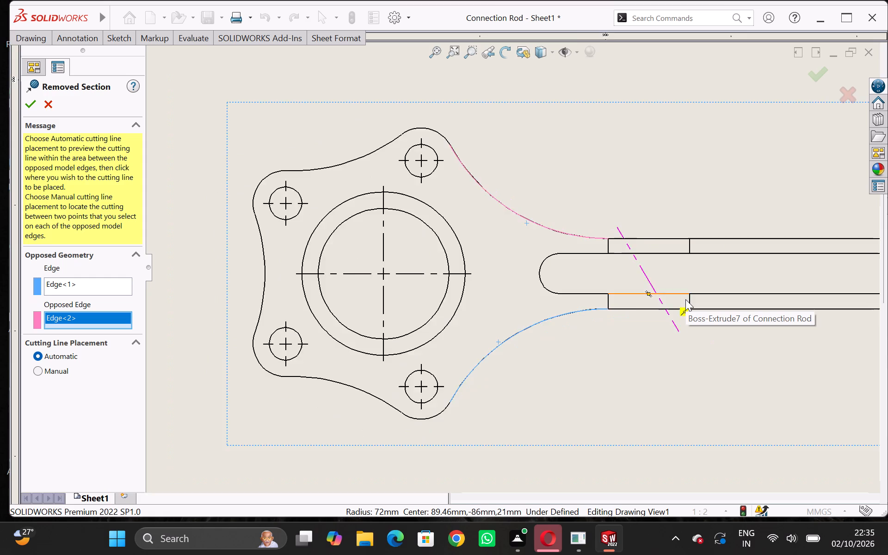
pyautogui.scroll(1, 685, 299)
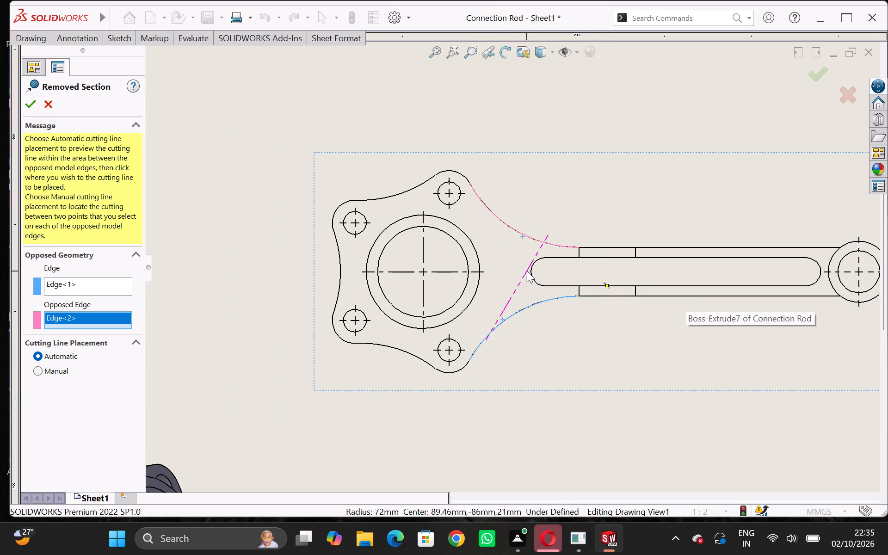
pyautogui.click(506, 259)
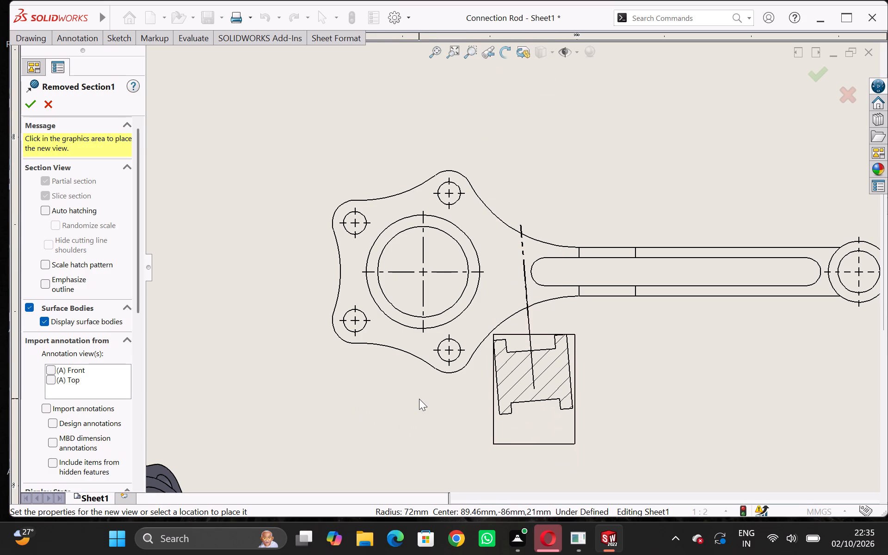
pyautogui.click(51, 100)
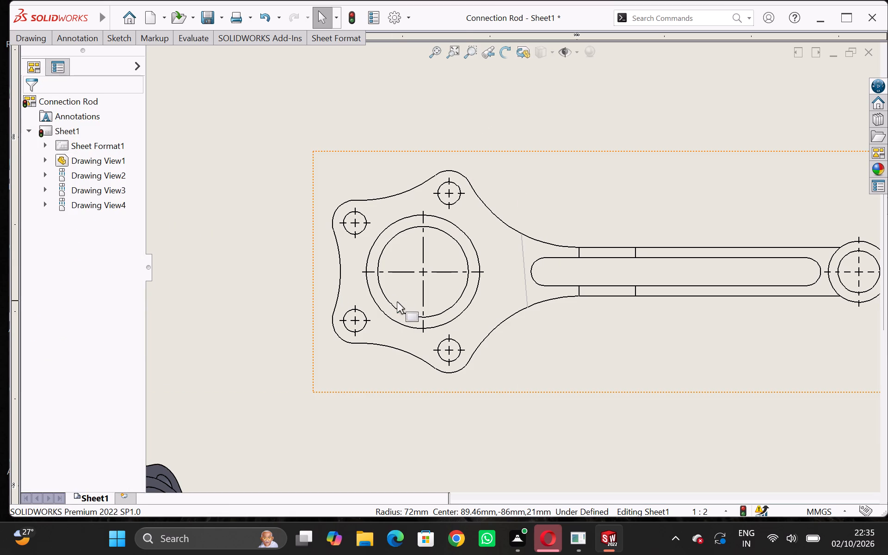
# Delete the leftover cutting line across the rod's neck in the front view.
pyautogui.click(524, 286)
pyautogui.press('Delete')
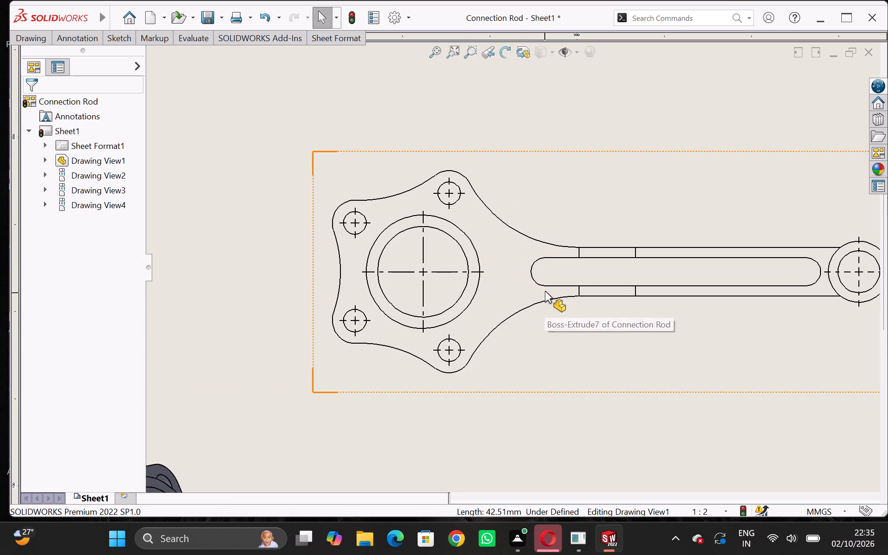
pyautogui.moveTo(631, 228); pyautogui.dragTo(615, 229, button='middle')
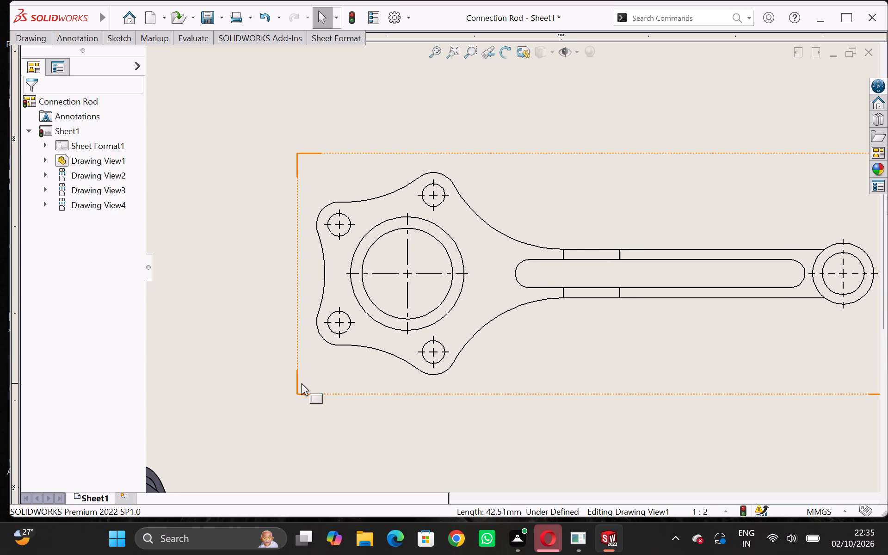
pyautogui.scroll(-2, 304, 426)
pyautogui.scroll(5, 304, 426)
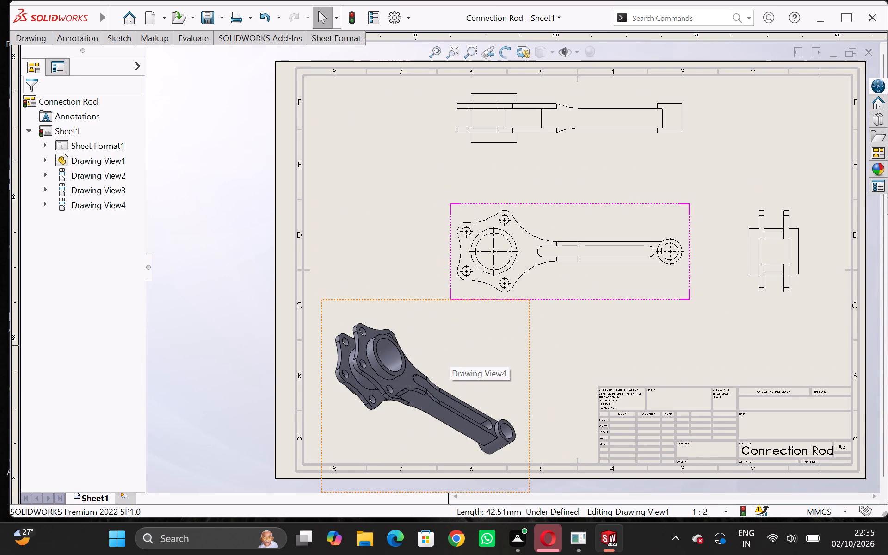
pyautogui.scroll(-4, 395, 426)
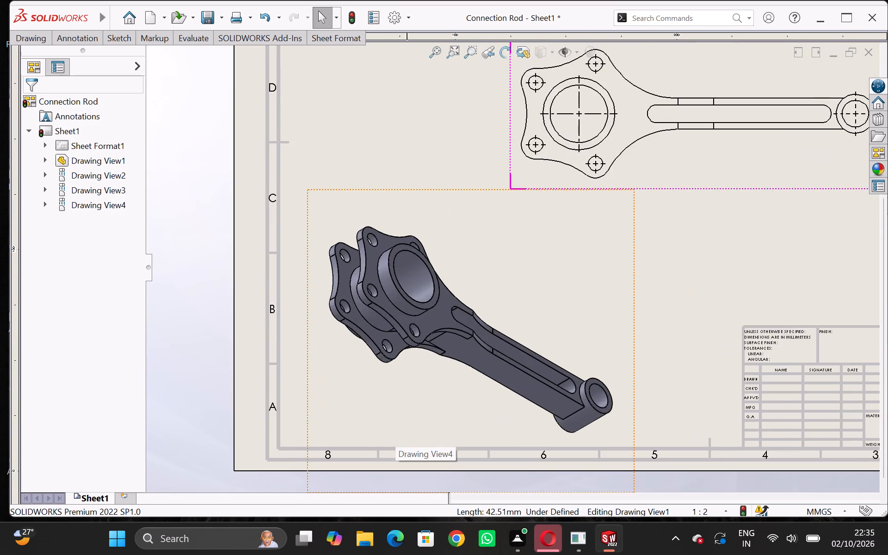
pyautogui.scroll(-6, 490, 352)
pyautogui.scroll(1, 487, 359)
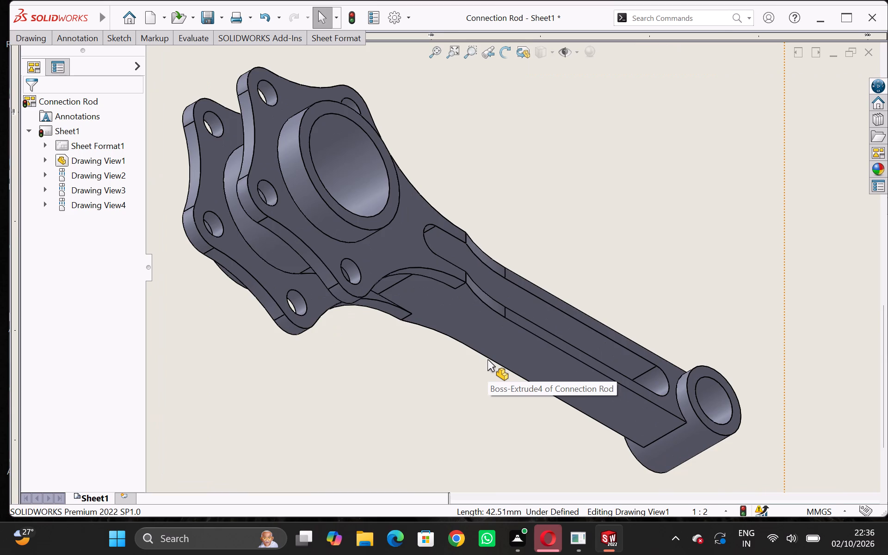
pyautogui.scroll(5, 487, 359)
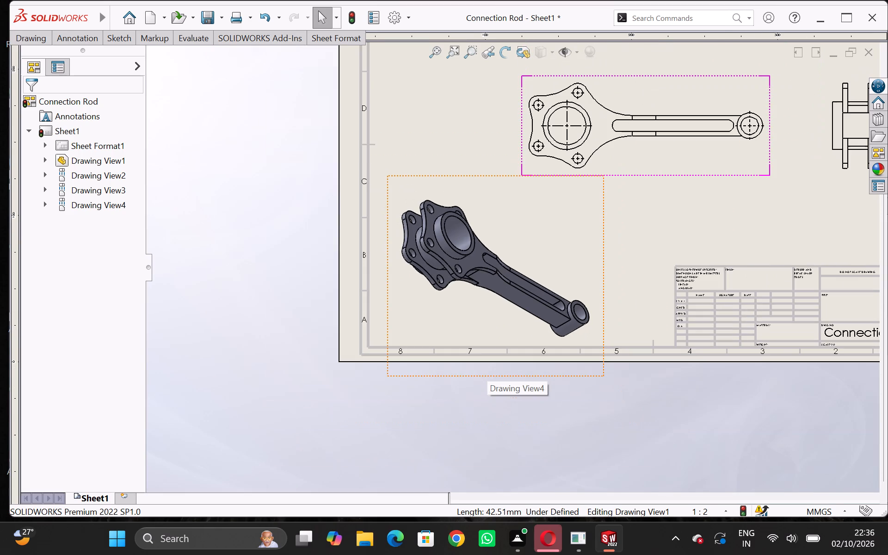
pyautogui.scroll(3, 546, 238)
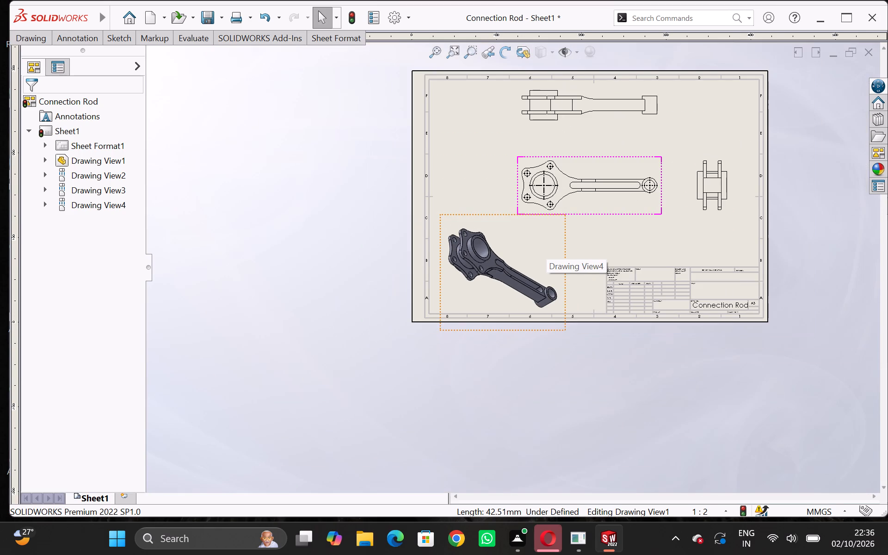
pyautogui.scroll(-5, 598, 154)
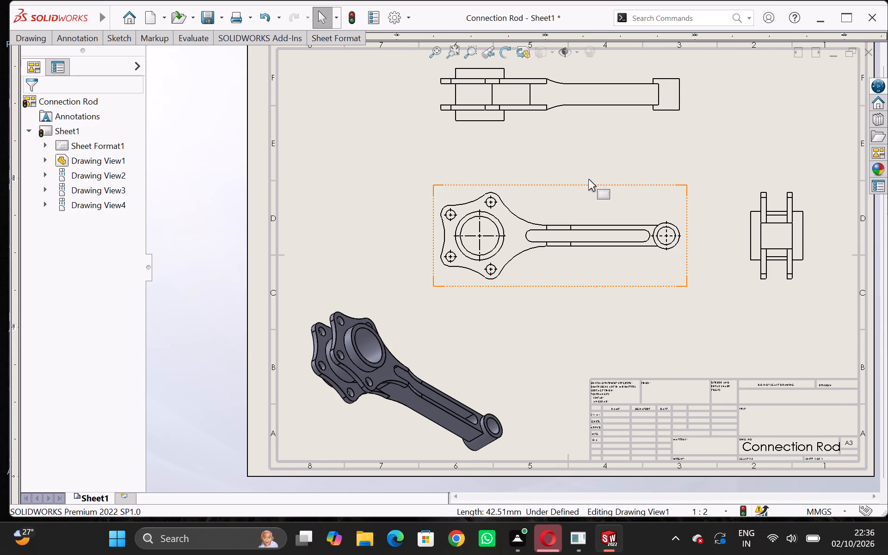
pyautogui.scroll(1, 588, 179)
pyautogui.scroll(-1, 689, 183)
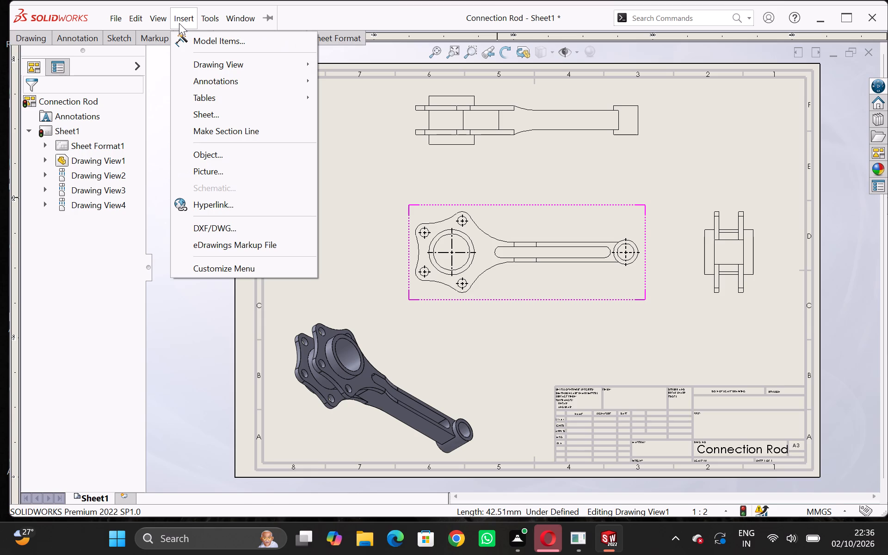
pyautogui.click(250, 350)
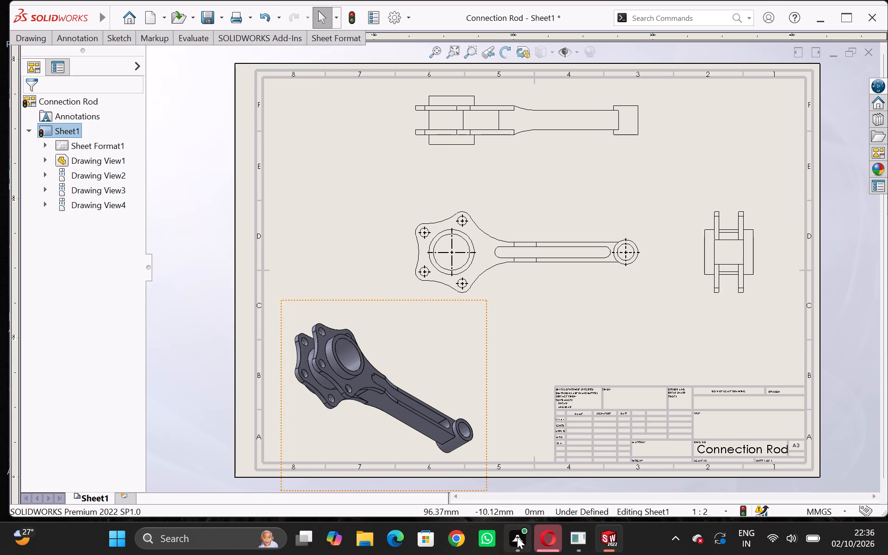
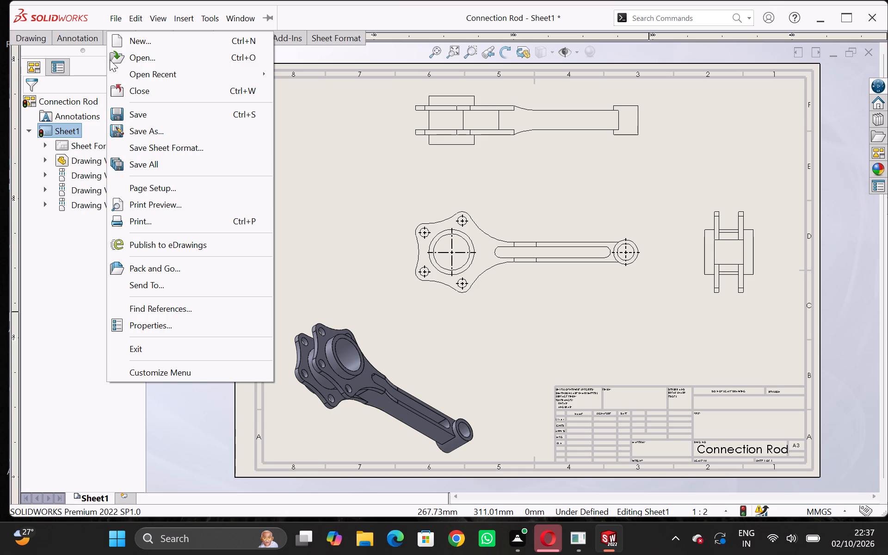
# Add a Smart Dimension between the big-end and small-end bore centres in the front view, placed below the rod.
pyautogui.click(34, 261)
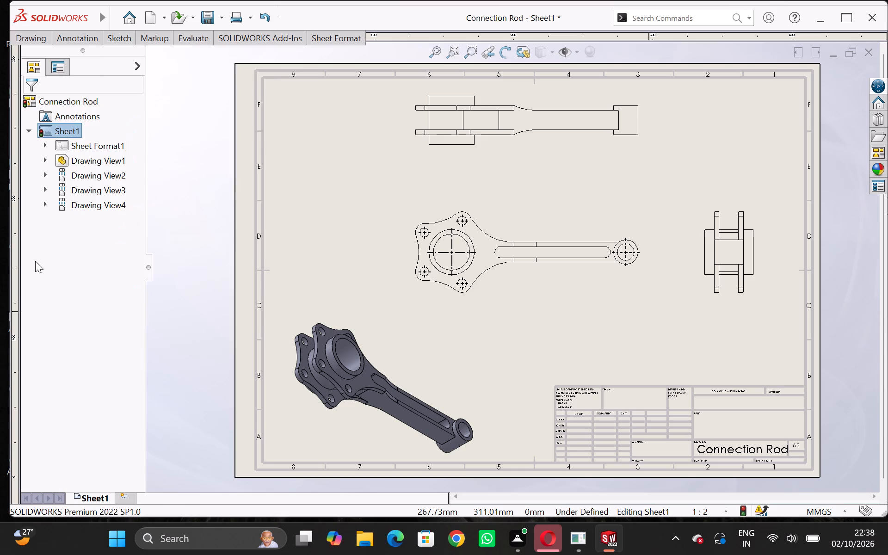
pyautogui.click(118, 43)
pyautogui.click(41, 62)
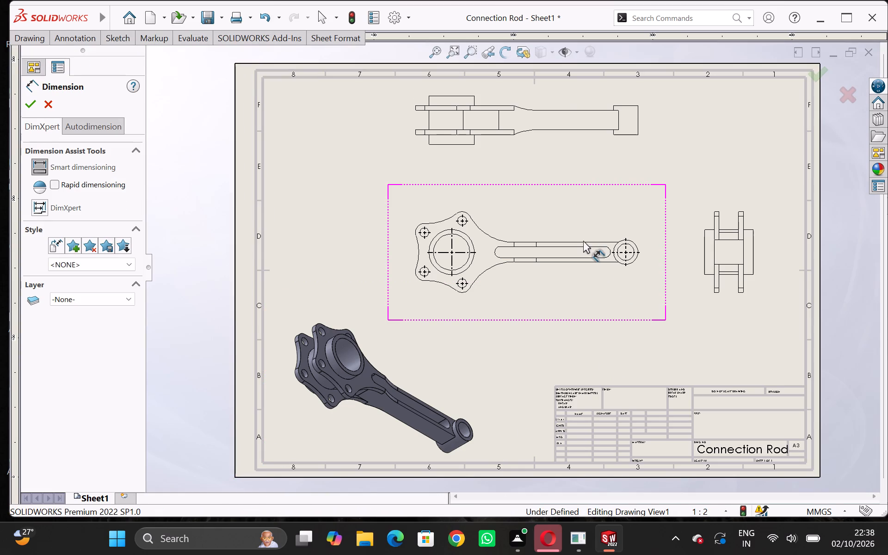
pyautogui.click(626, 251)
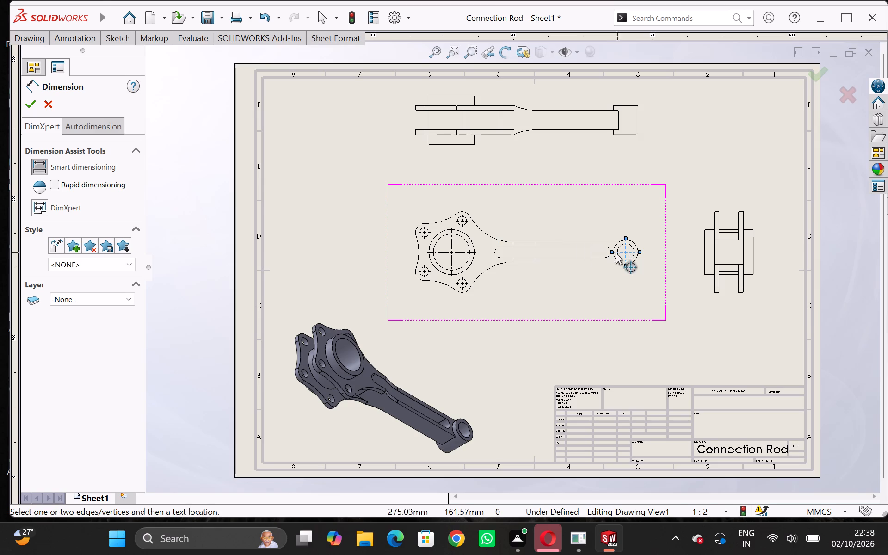
pyautogui.click(453, 253)
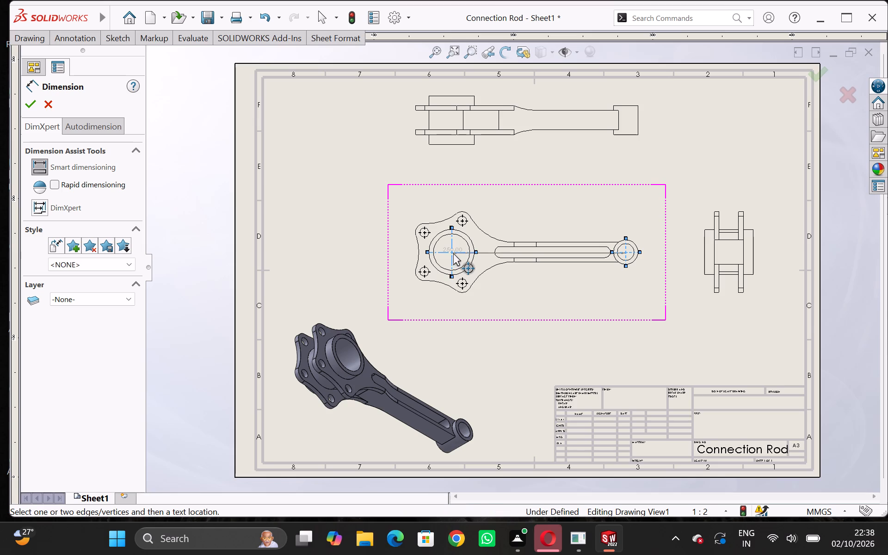
pyautogui.click(519, 306)
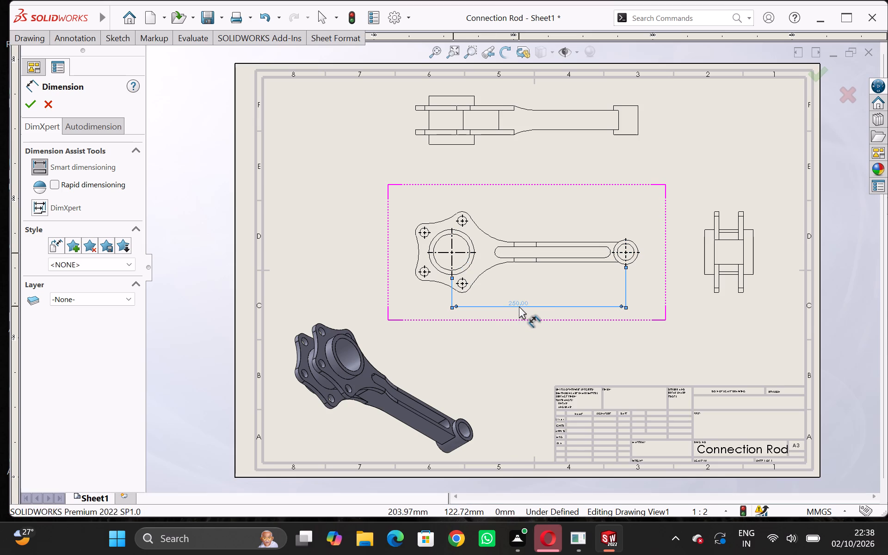
pyautogui.scroll(-6, 532, 291)
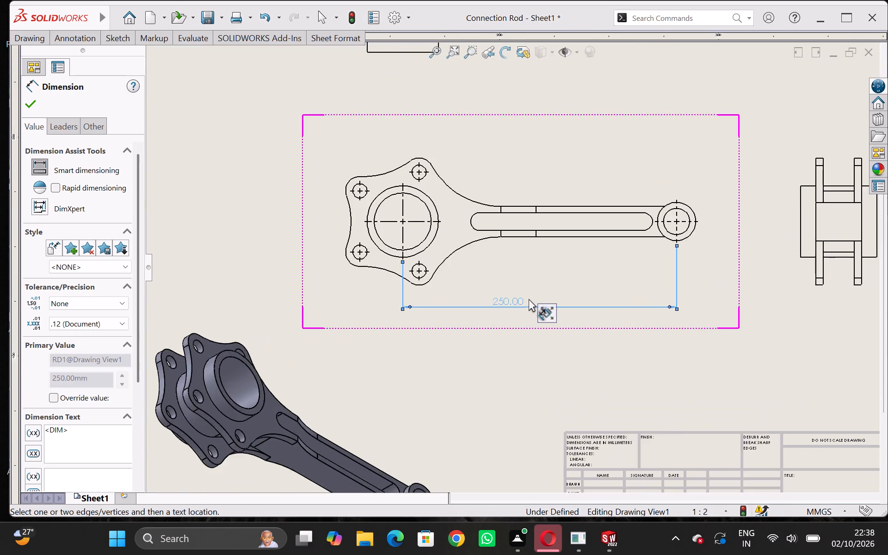
pyautogui.scroll(-2, 529, 299)
pyautogui.scroll(6, 529, 299)
pyautogui.click(530, 299)
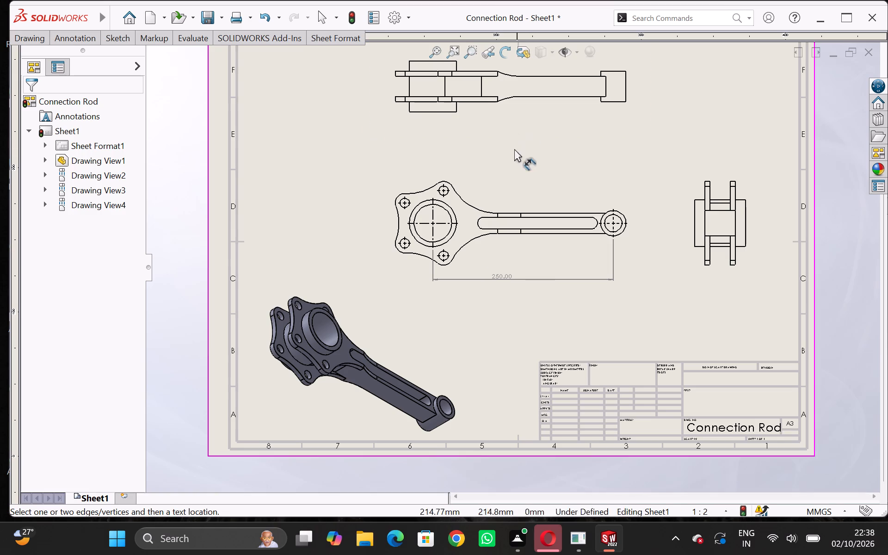
# Dimension the radius of the upper curved neck edge in the front view, placing the text just above the neck.
pyautogui.click(469, 205)
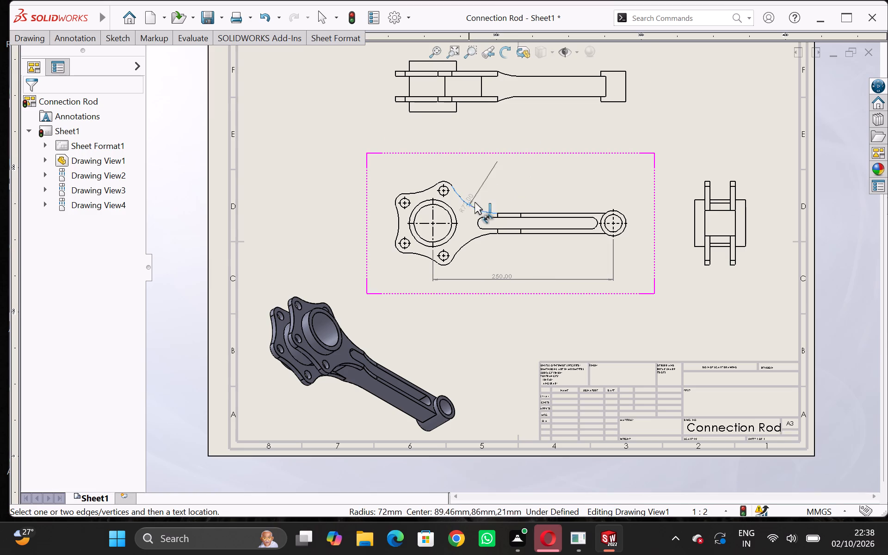
pyautogui.click(486, 190)
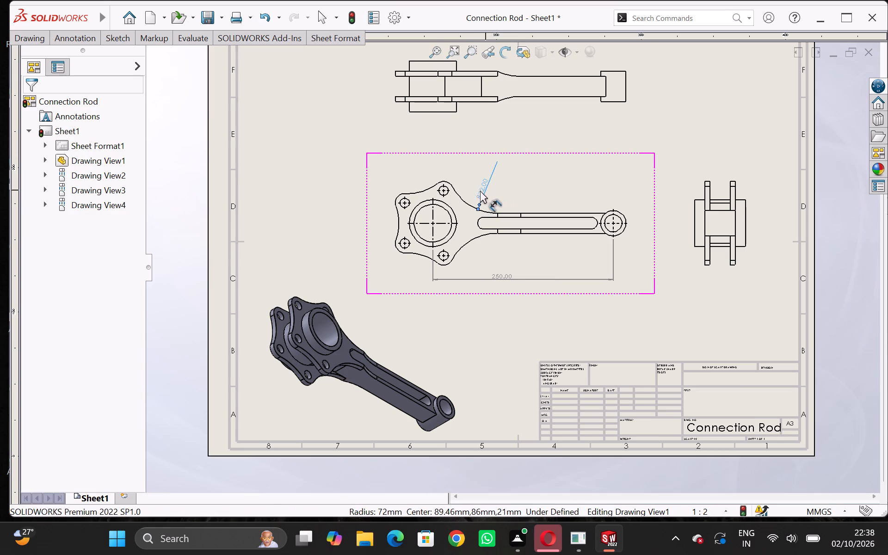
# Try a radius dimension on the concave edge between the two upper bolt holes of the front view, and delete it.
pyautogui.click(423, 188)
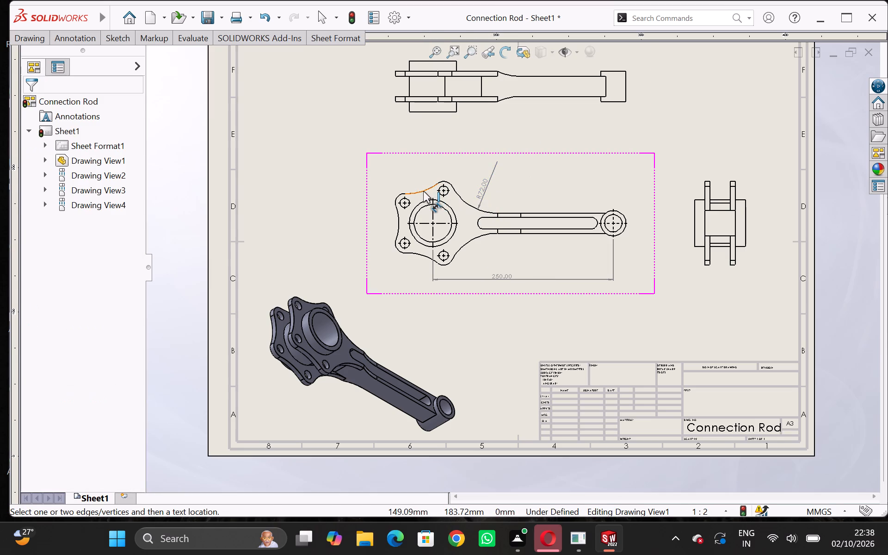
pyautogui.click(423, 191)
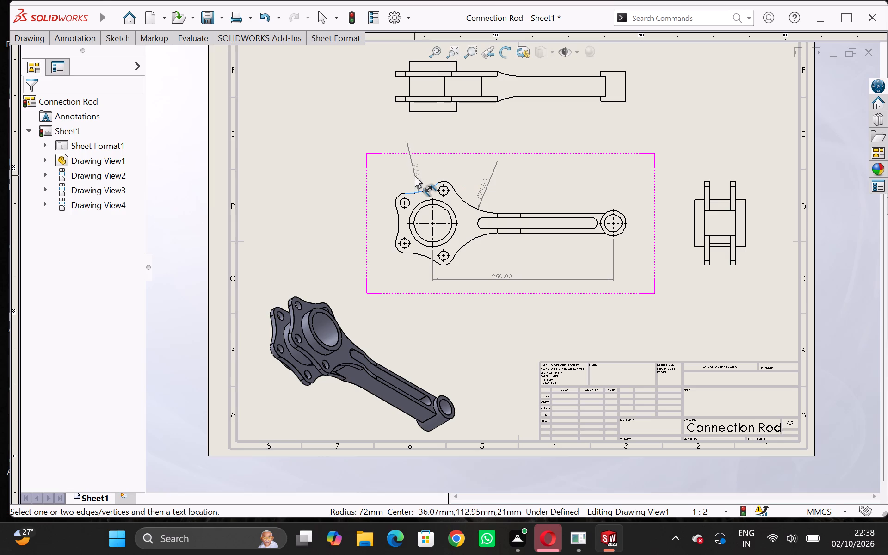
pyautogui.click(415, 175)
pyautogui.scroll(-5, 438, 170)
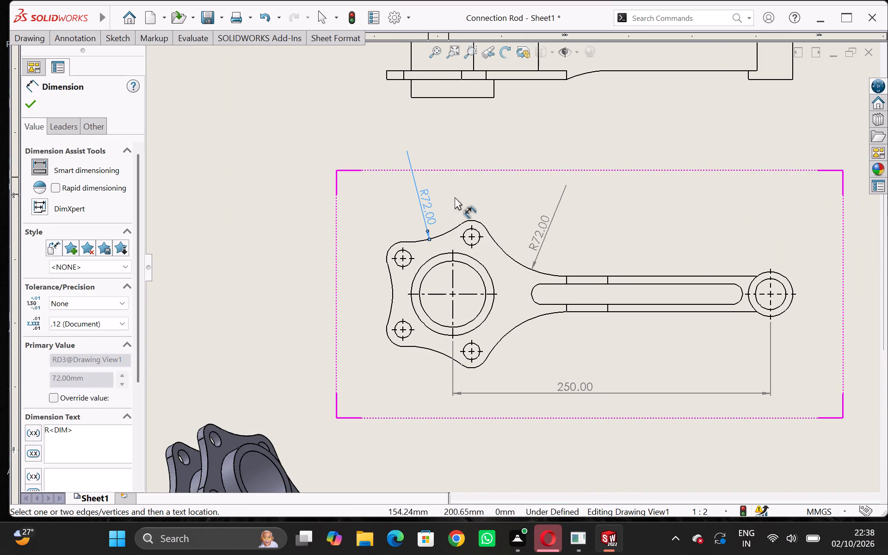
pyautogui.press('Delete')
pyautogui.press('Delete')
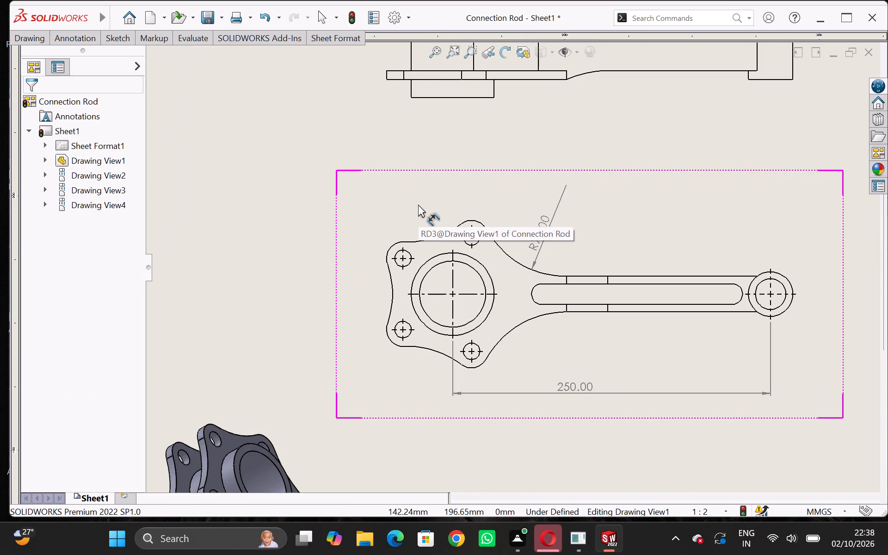
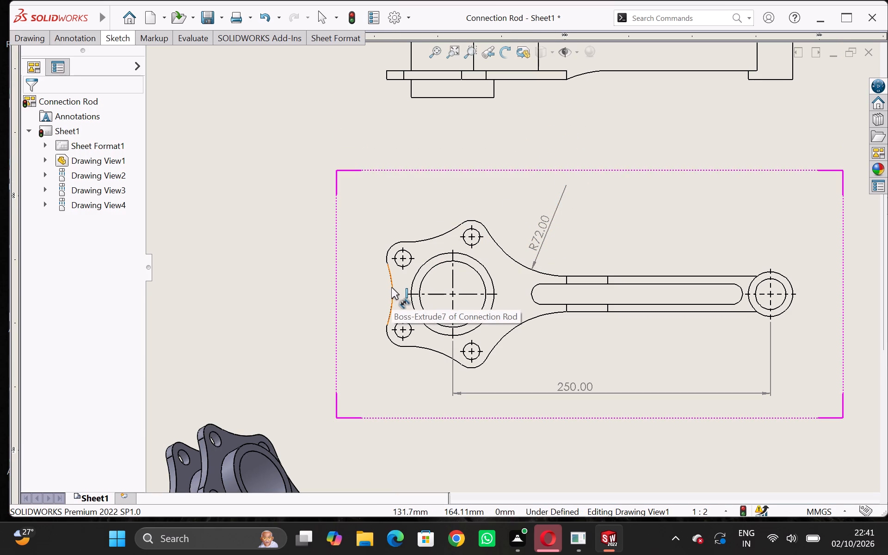
# Dimension the radius of the concave edge between the two lower bolt holes in the front view, placing the text below the edge.
pyautogui.click(419, 346)
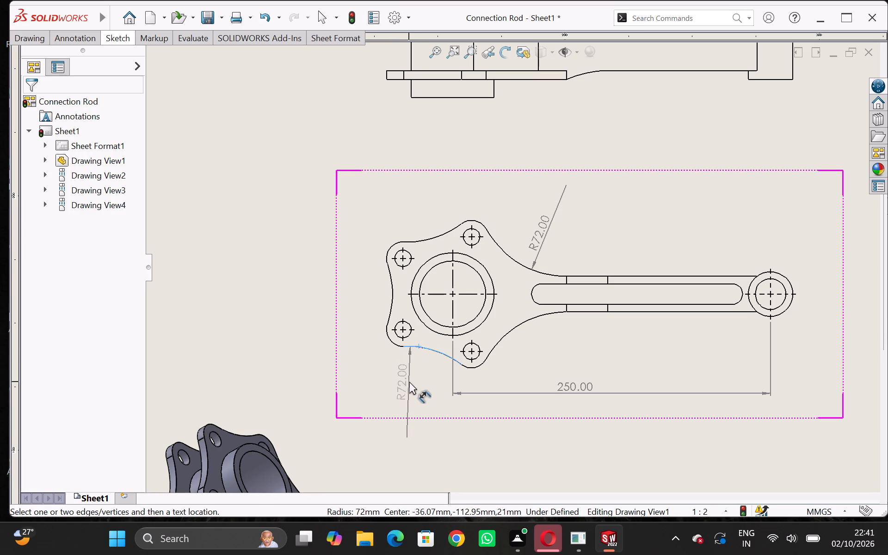
pyautogui.click(409, 382)
pyautogui.click(381, 343)
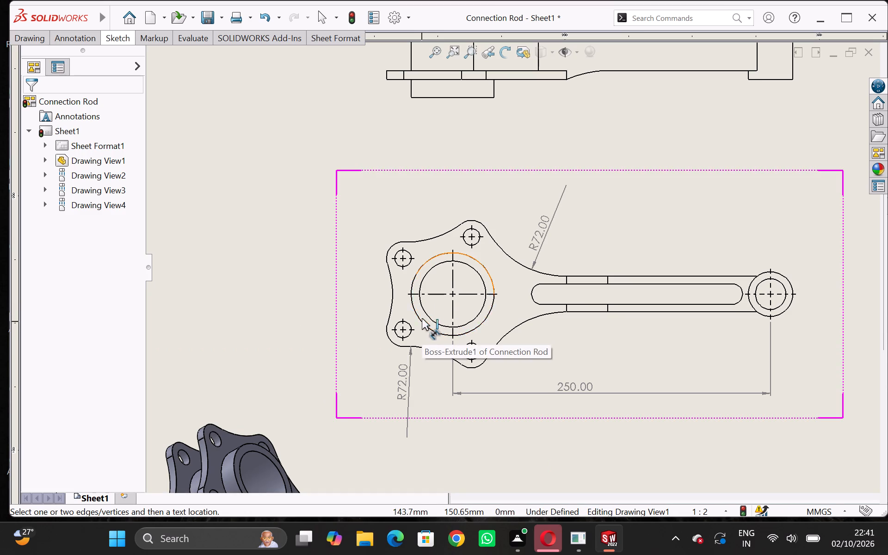
# Dimension the diameter of the big-end inner bore in the front view, placing it vertically just outside the flange's outer end.
pyautogui.click(422, 281)
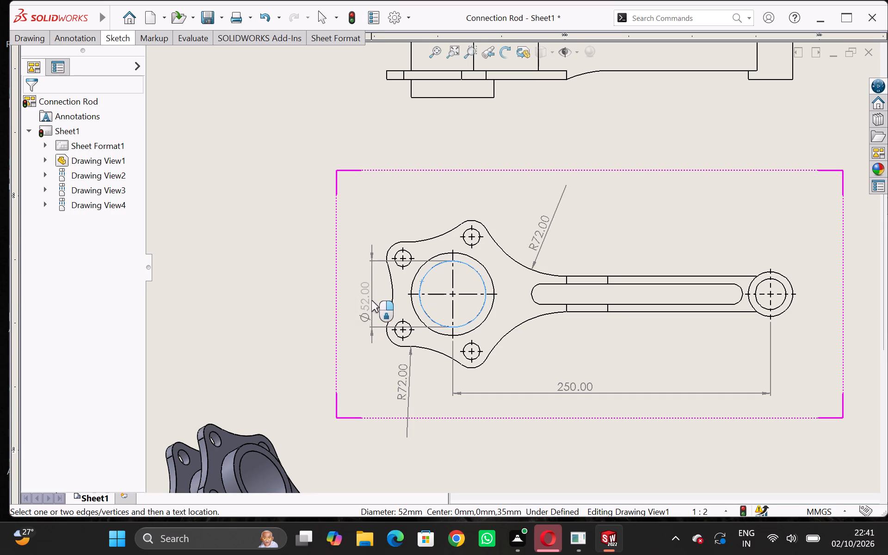
pyautogui.click(370, 298)
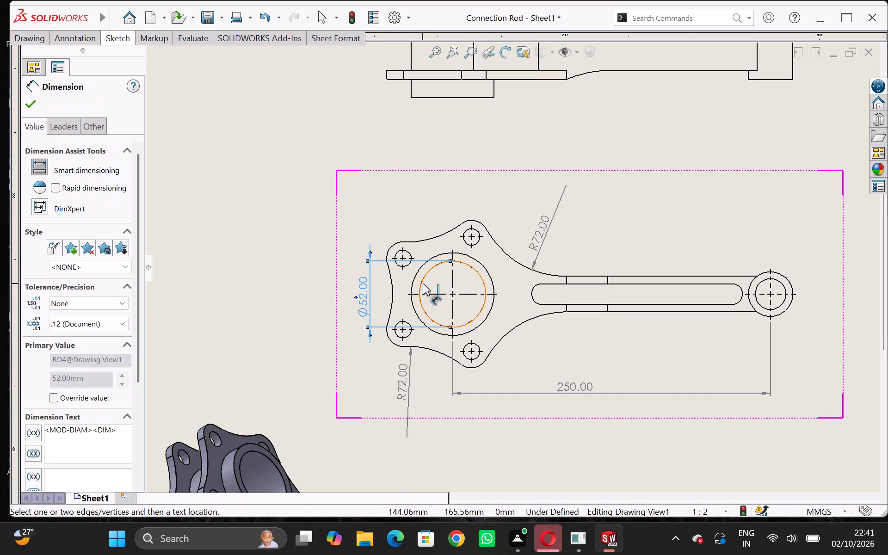
pyautogui.click(423, 284)
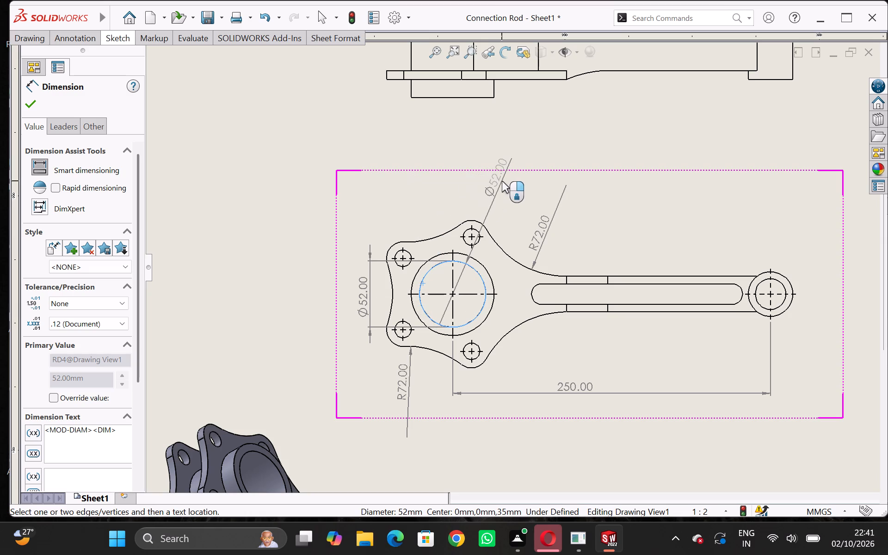
pyautogui.press('Escape')
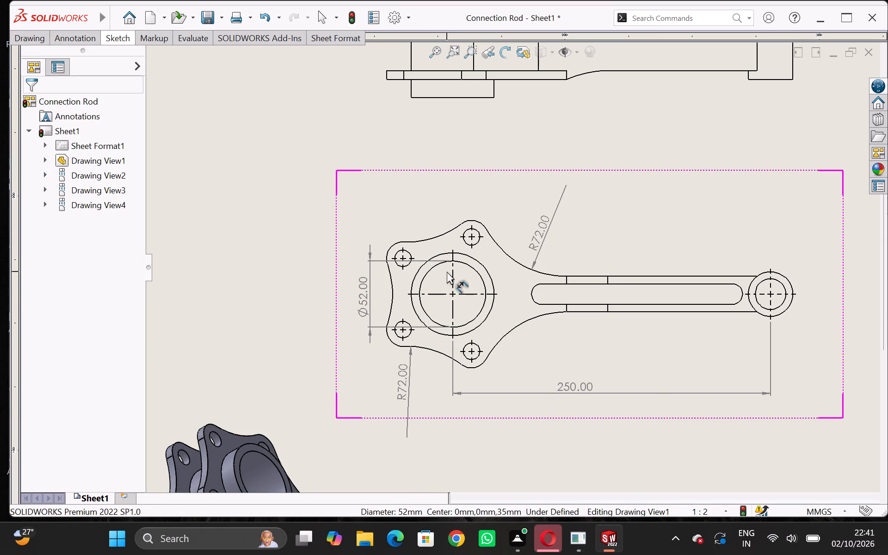
# Dimension the diameter of the big end's outer boss circle in the front view, placing the text diagonally above the flange.
pyautogui.click(477, 260)
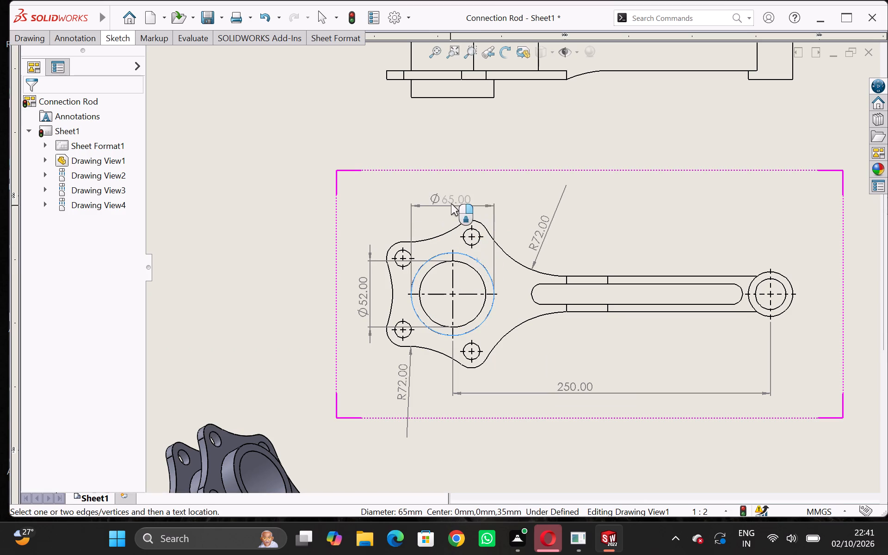
pyautogui.click(399, 202)
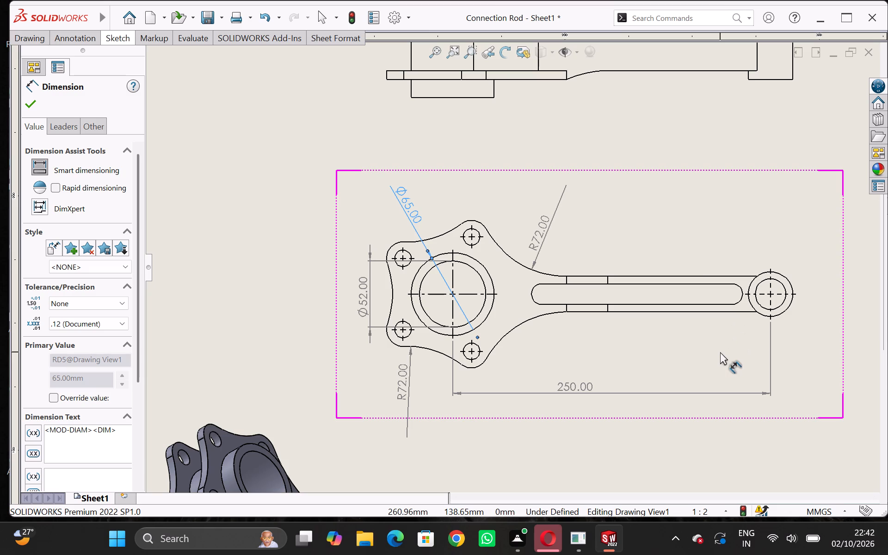
# Dimension the outer diameter of the small end in the front view, placing the text diagonally above it.
pyautogui.scroll(-1, 679, 222)
pyautogui.scroll(3, 665, 229)
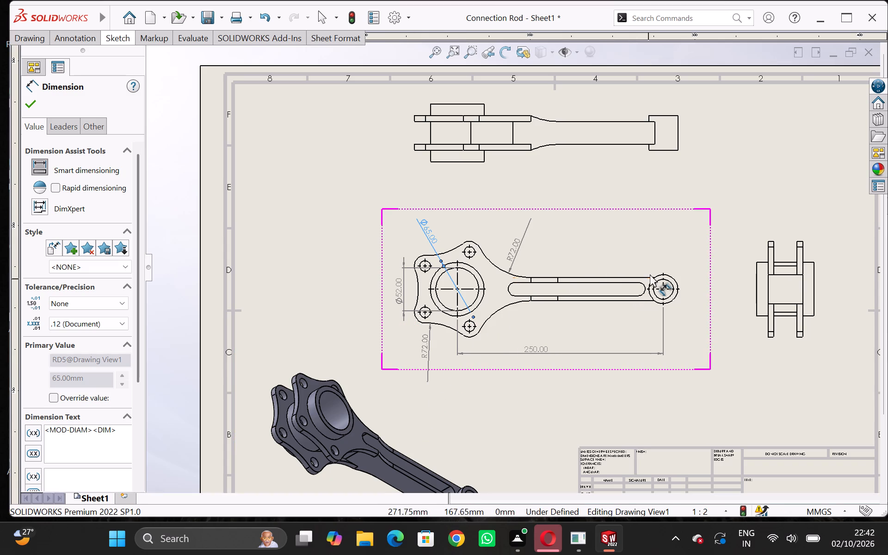
pyautogui.click(676, 280)
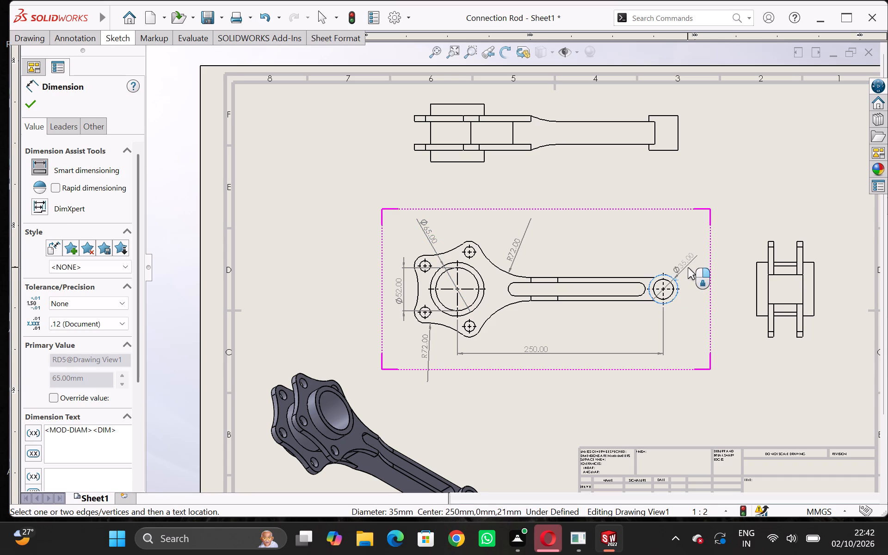
pyautogui.click(688, 267)
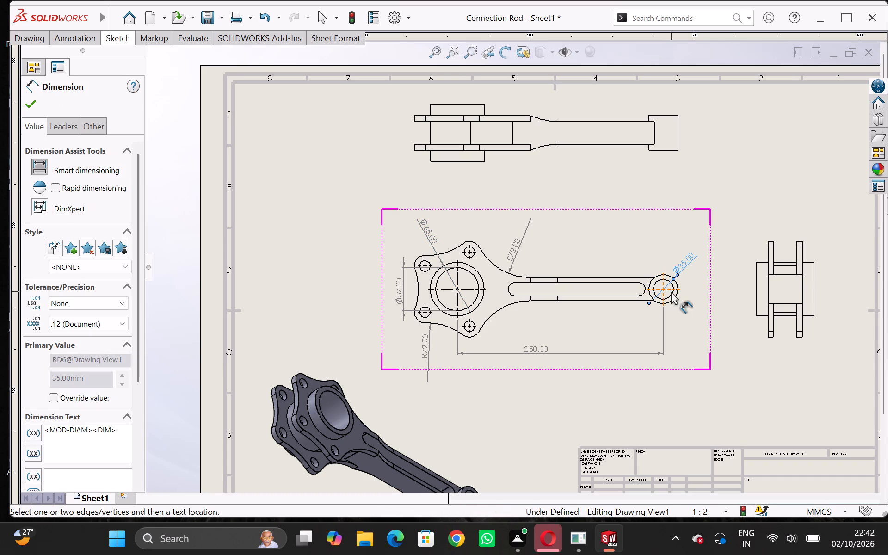
# Dimension the vertical distance from the small-end centre to the upper bolt hole nearest the neck, placed between that hole and the neck radius.
pyautogui.click(671, 290)
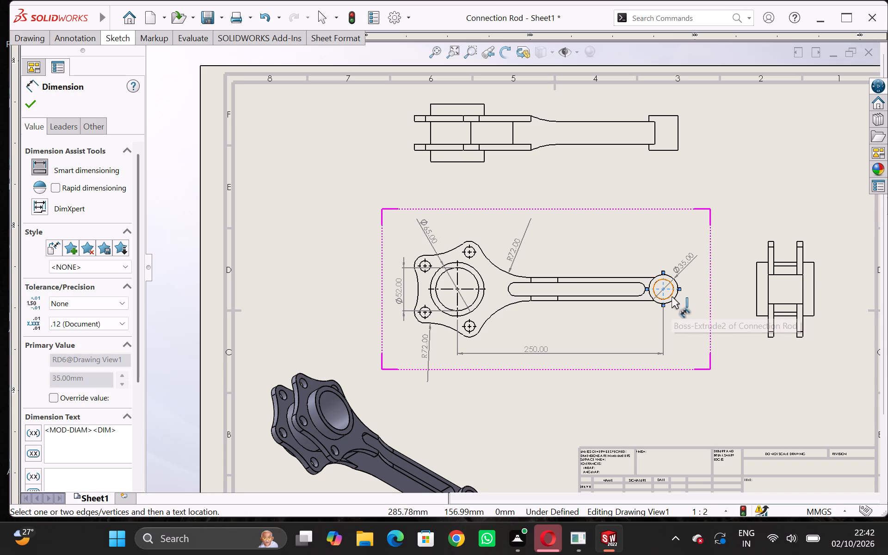
pyautogui.click(672, 295)
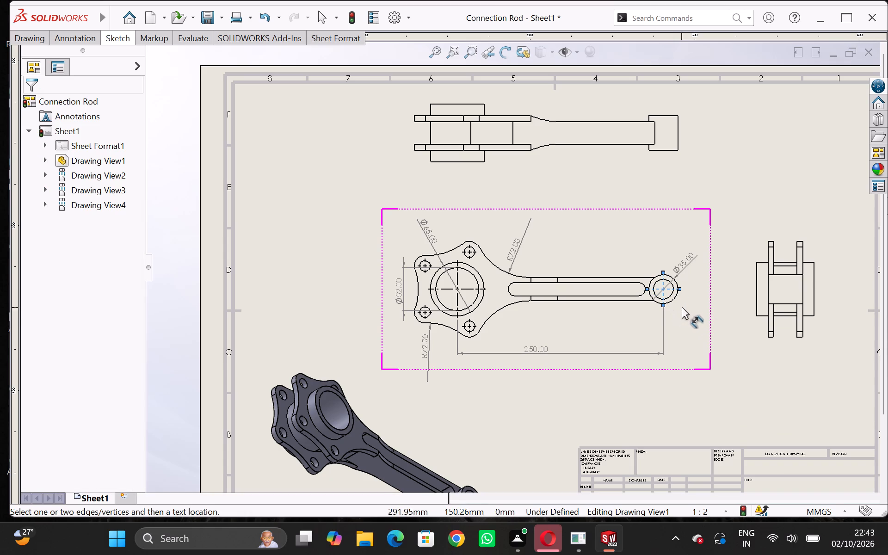
pyautogui.scroll(-3, 672, 292)
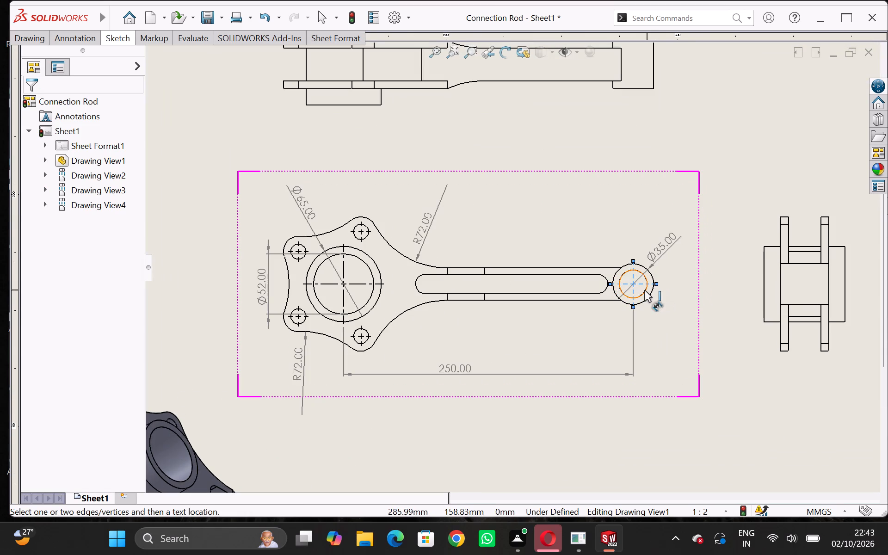
pyautogui.click(646, 290)
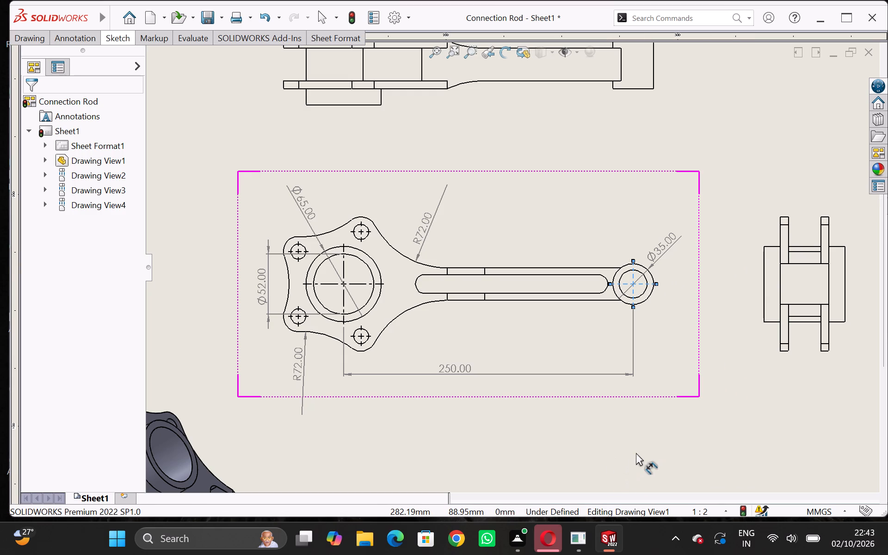
pyautogui.click(646, 276)
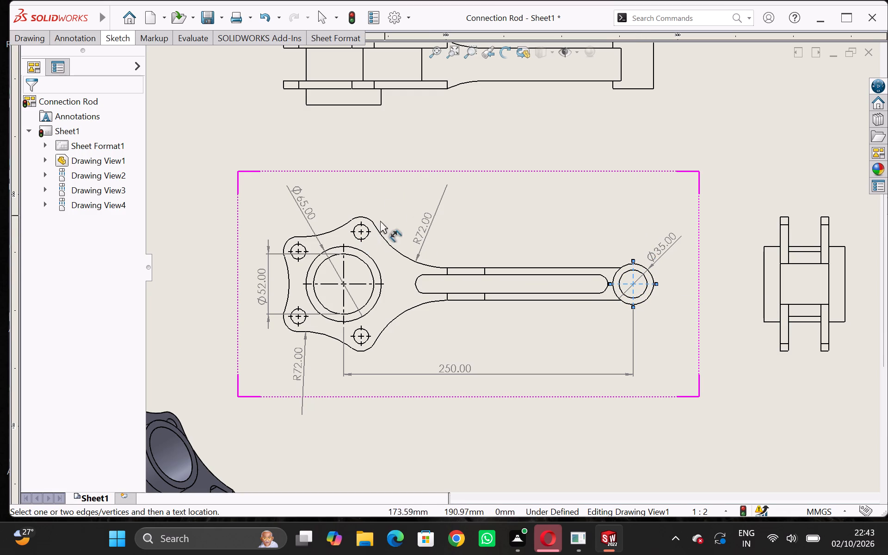
pyautogui.click(366, 228)
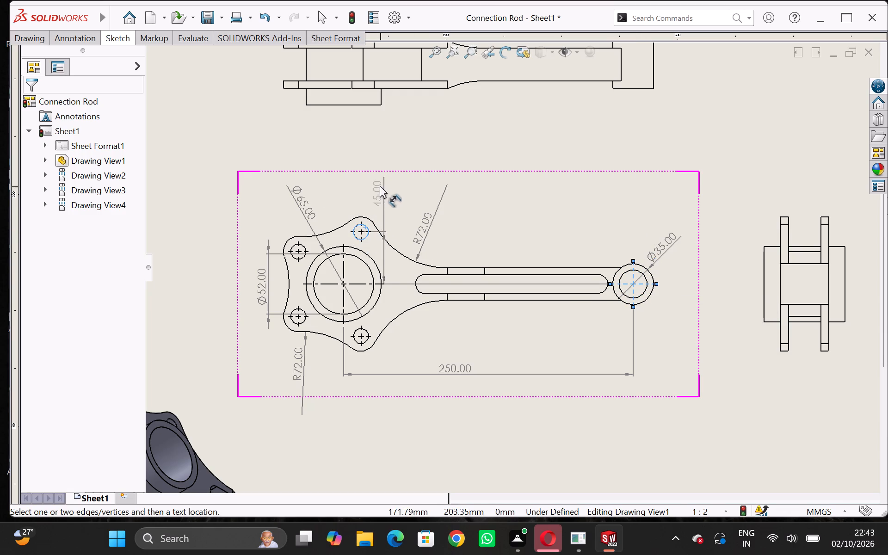
pyautogui.click(388, 216)
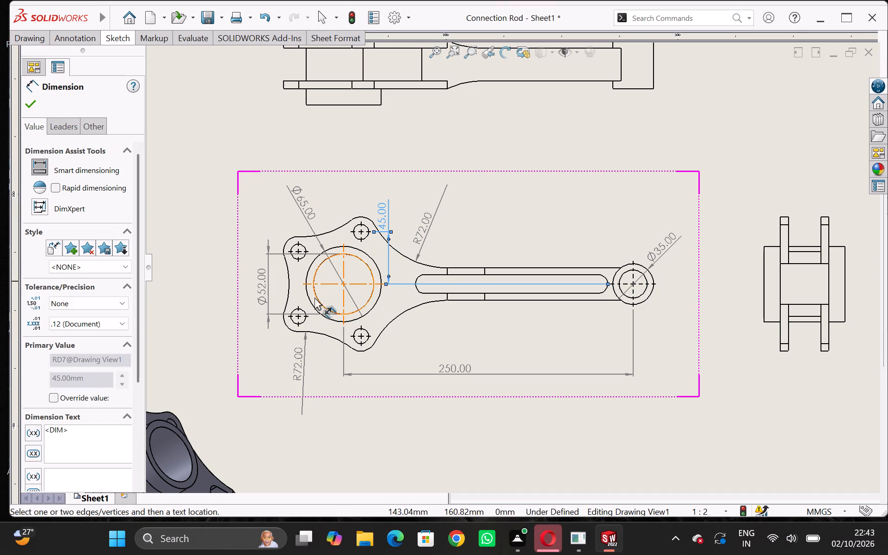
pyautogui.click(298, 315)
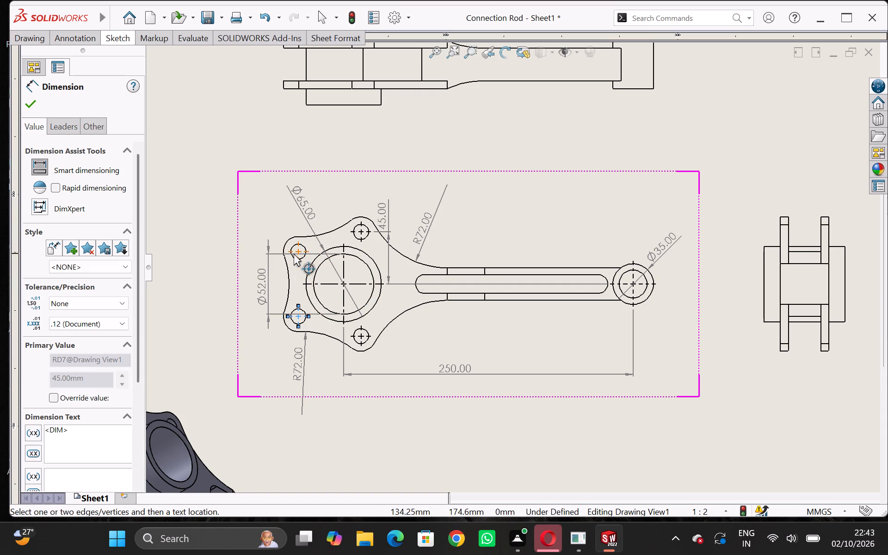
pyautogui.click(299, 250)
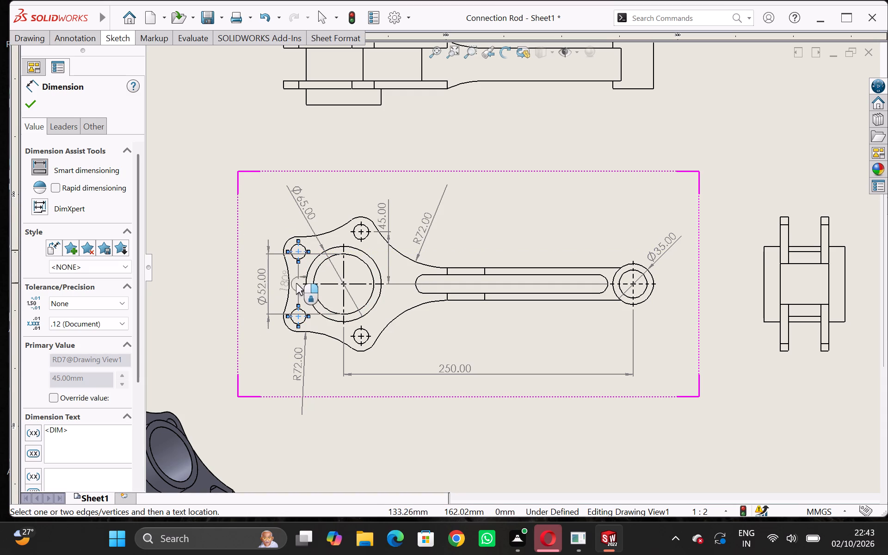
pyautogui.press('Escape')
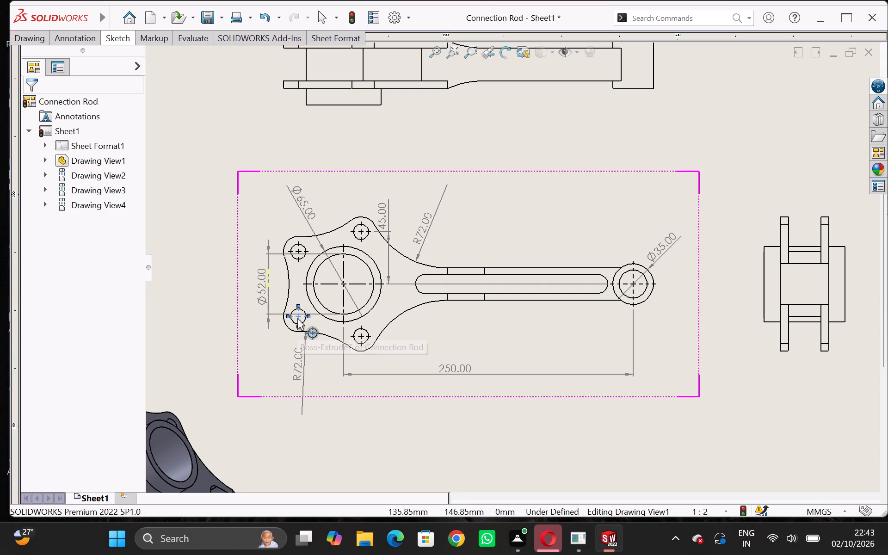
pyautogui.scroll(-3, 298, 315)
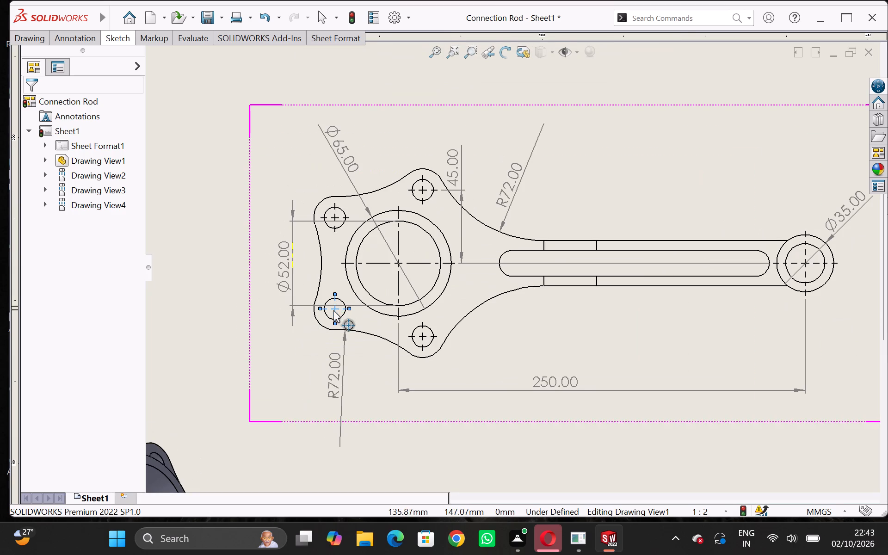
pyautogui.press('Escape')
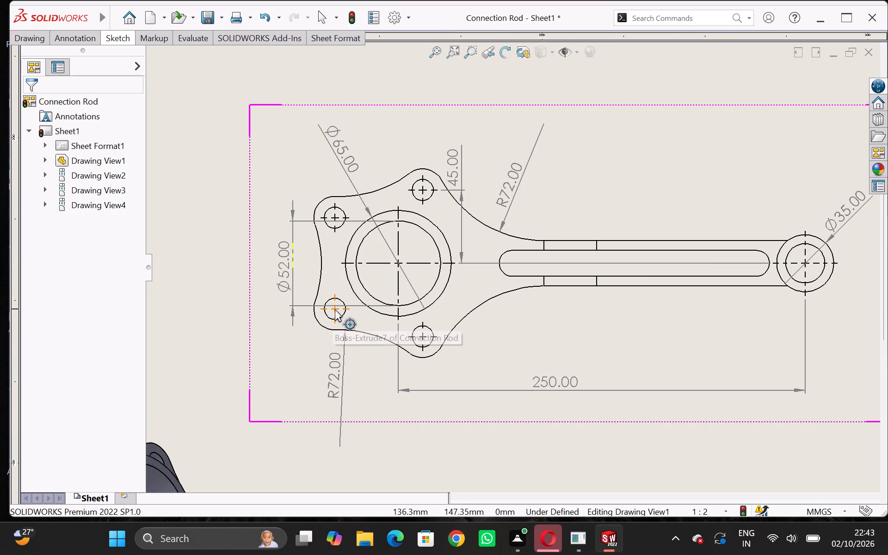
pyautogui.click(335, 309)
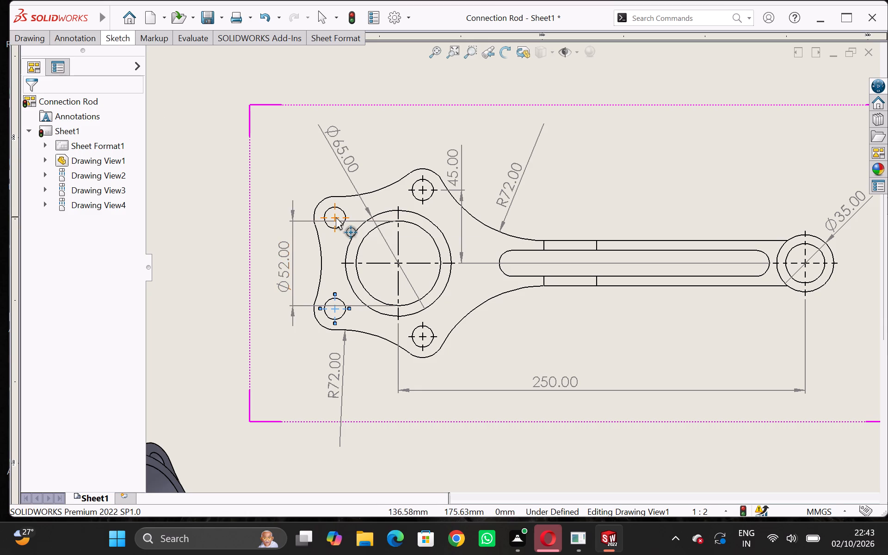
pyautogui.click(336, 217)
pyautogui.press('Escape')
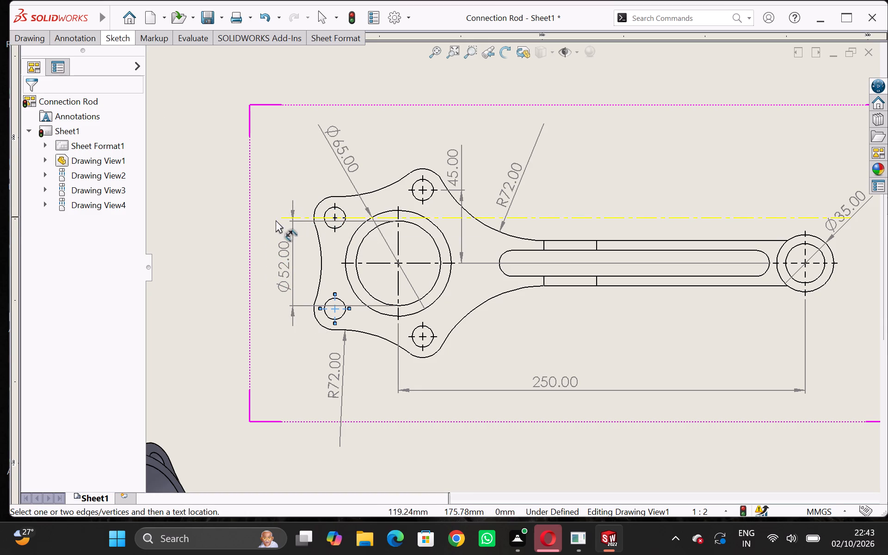
# Add a Smart Dimension for the radius of the slot's rounded end nearest the small end, placing the text above the rod.
pyautogui.click(43, 36)
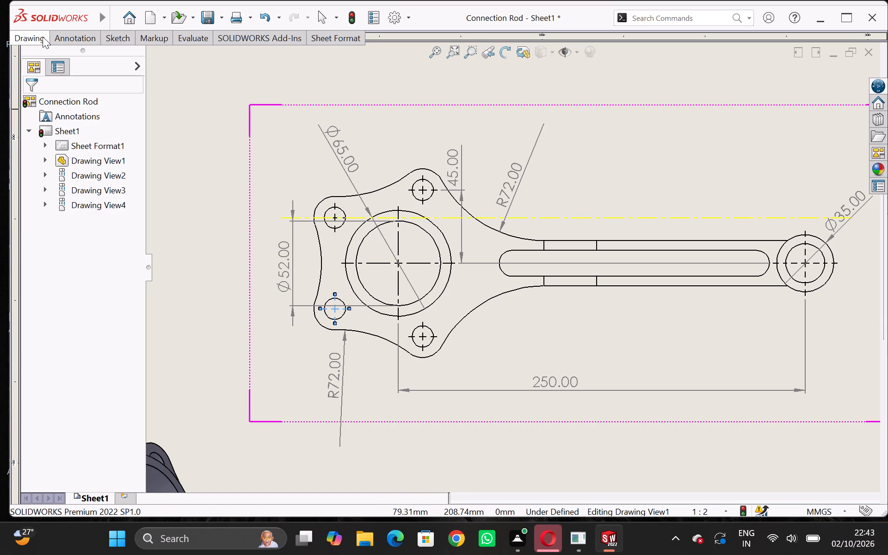
pyautogui.click(116, 41)
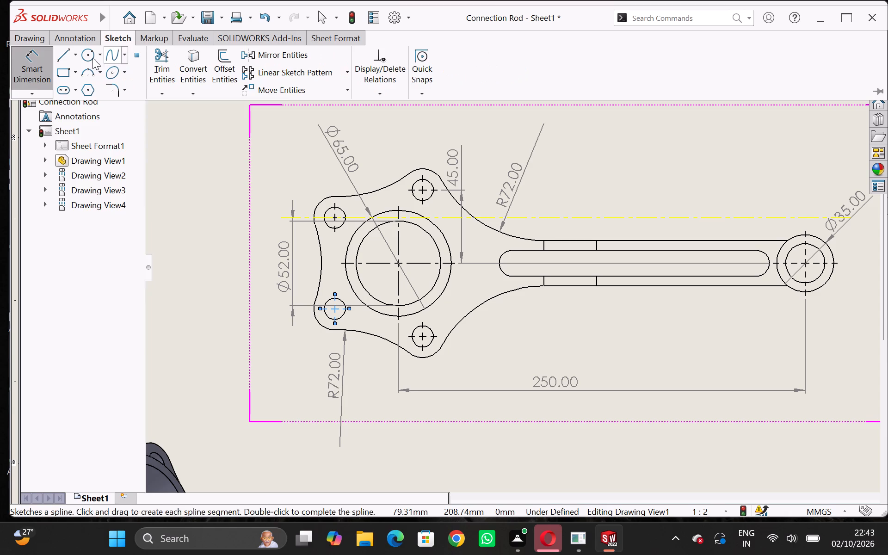
pyautogui.click(35, 72)
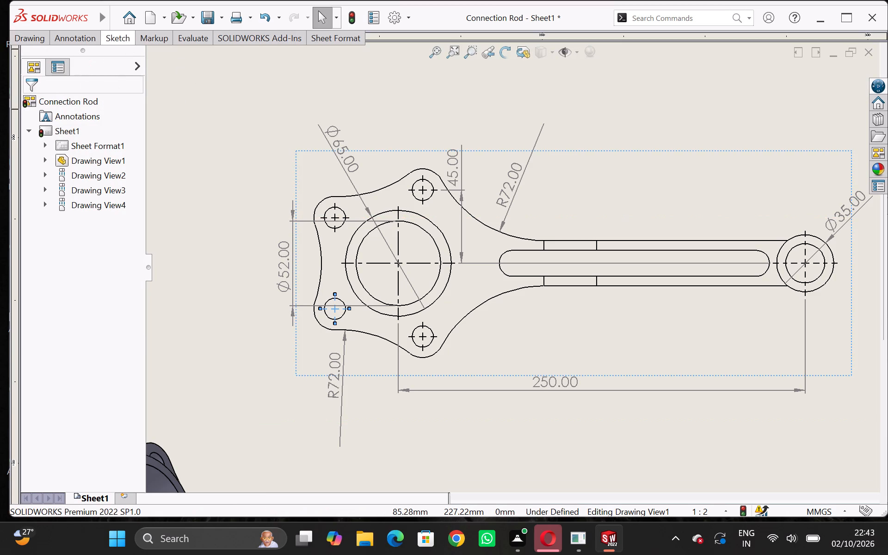
pyautogui.click(126, 42)
pyautogui.click(36, 70)
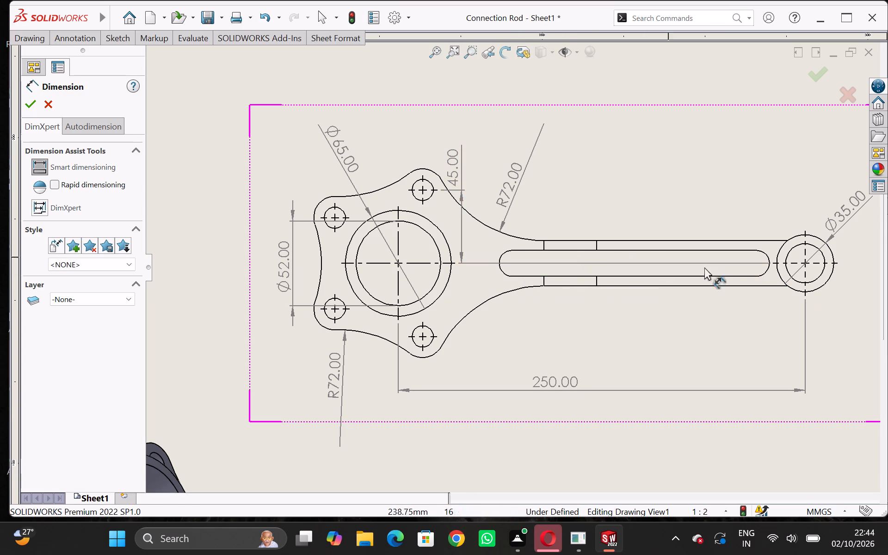
pyautogui.click(768, 257)
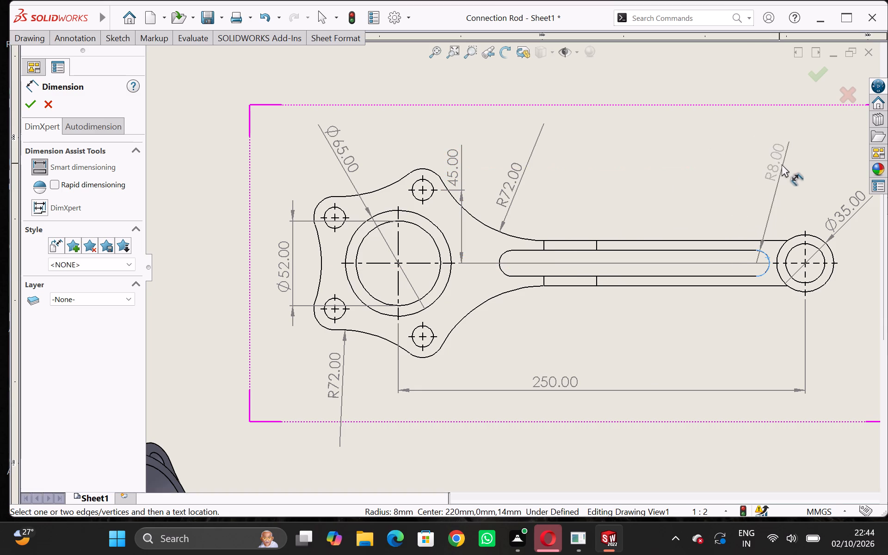
pyautogui.click(780, 205)
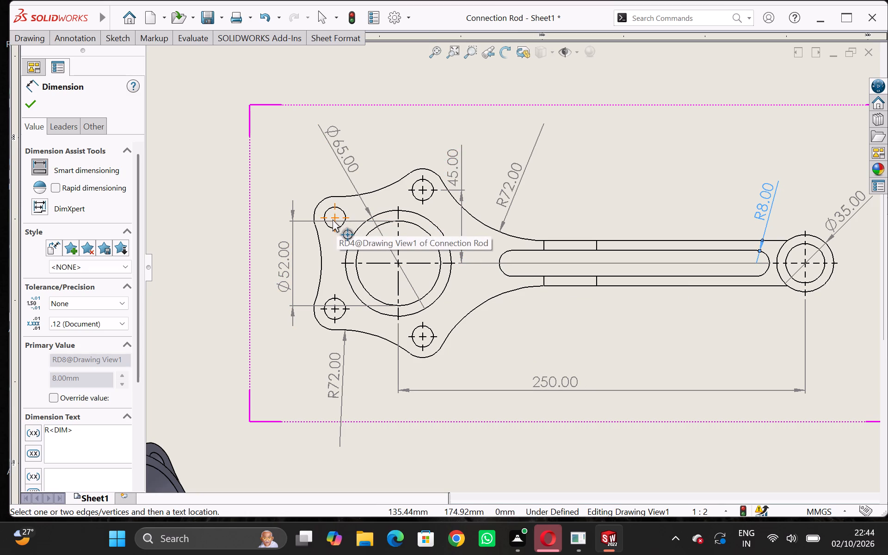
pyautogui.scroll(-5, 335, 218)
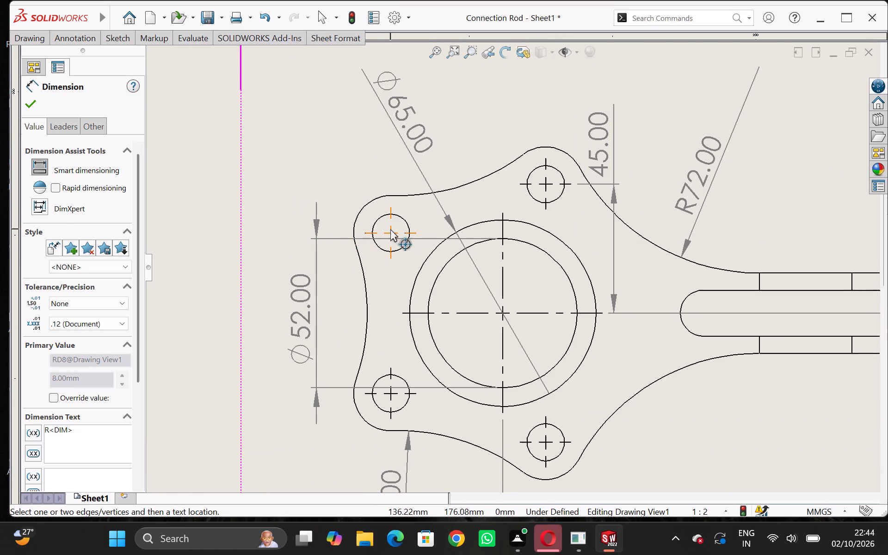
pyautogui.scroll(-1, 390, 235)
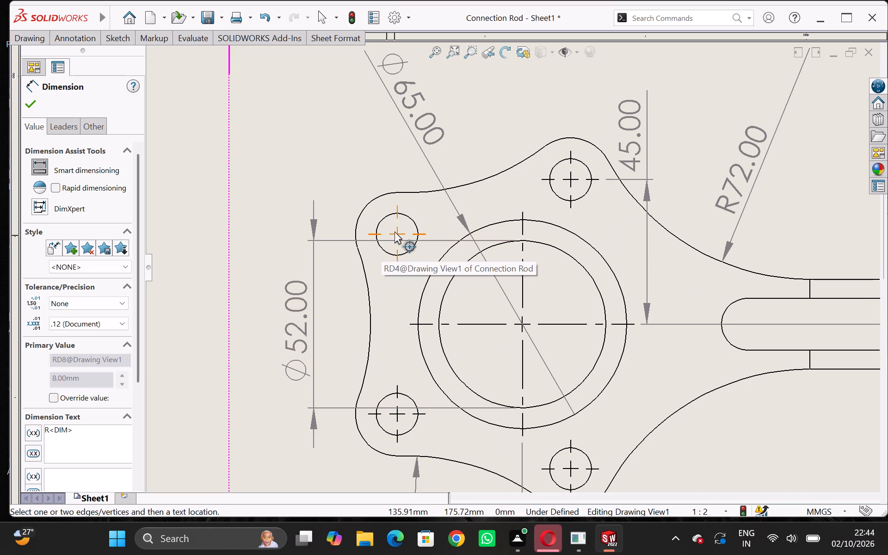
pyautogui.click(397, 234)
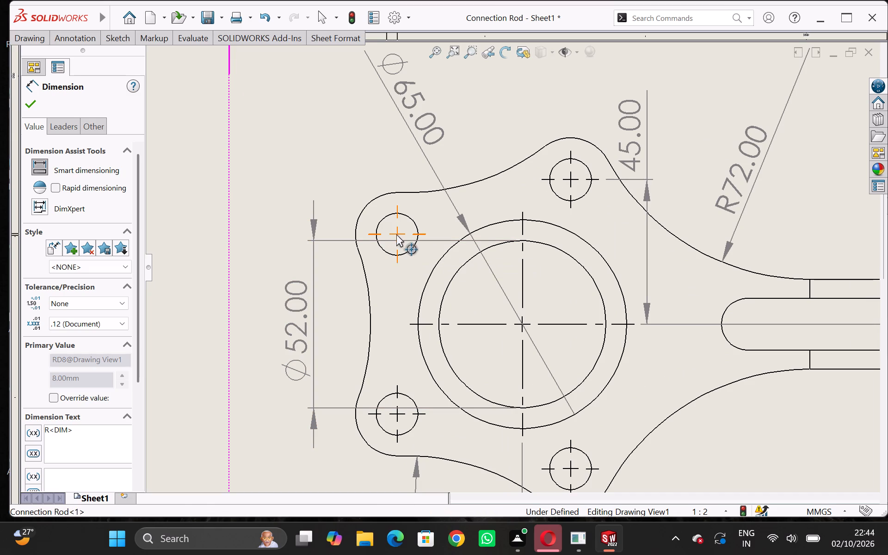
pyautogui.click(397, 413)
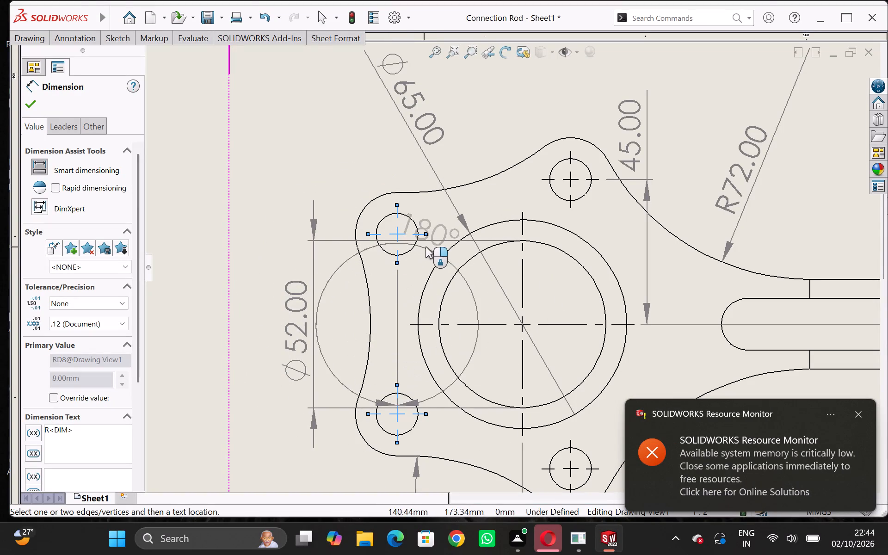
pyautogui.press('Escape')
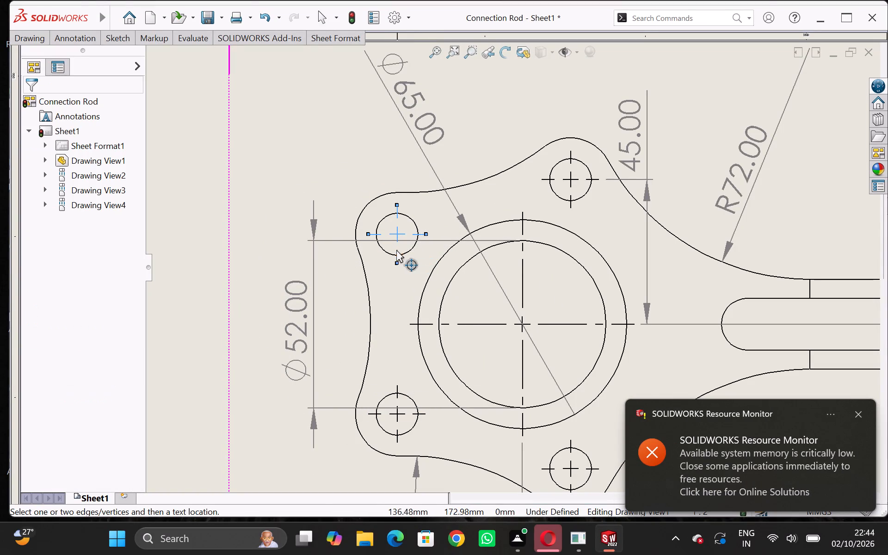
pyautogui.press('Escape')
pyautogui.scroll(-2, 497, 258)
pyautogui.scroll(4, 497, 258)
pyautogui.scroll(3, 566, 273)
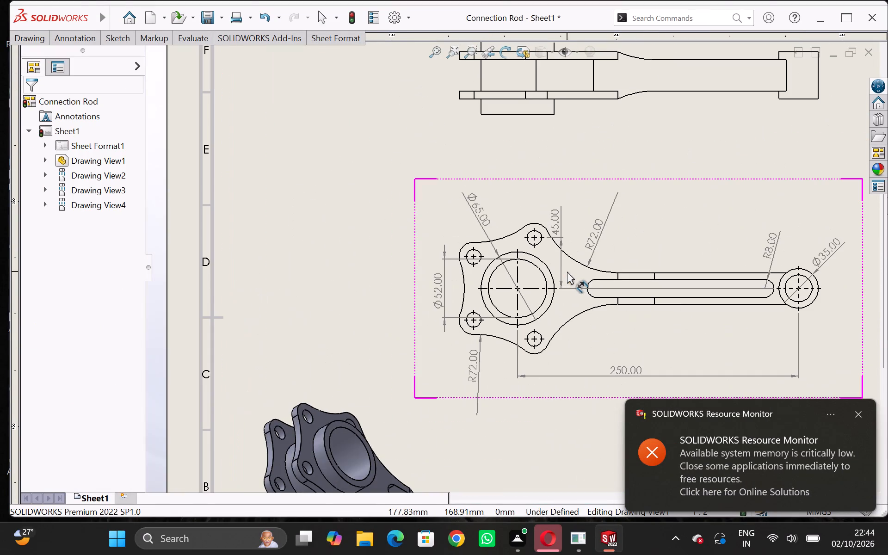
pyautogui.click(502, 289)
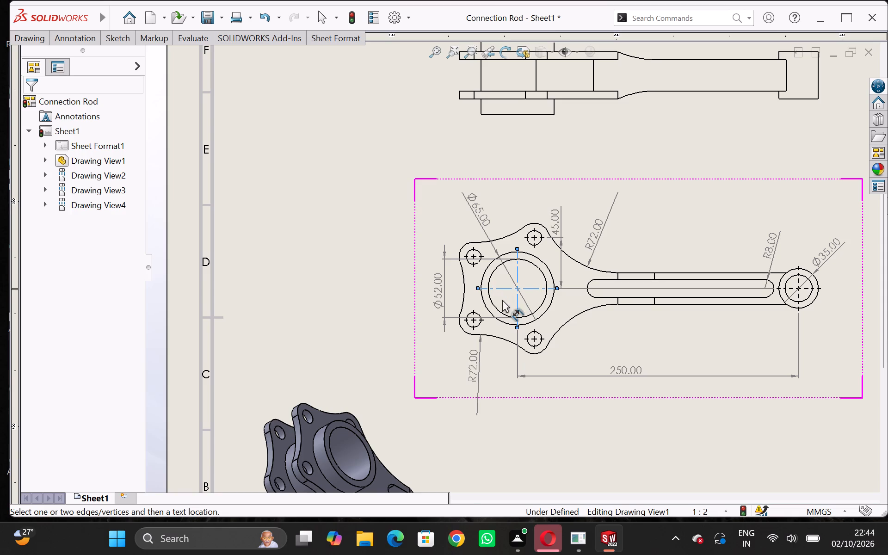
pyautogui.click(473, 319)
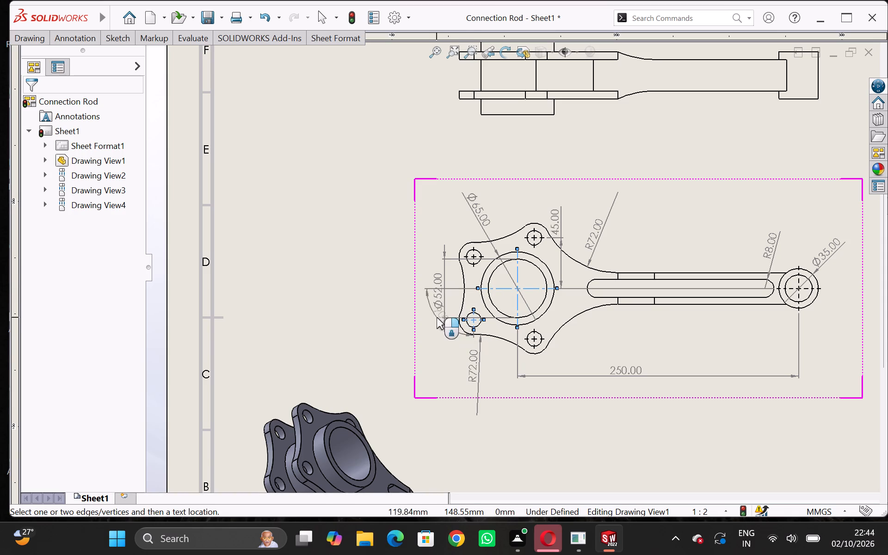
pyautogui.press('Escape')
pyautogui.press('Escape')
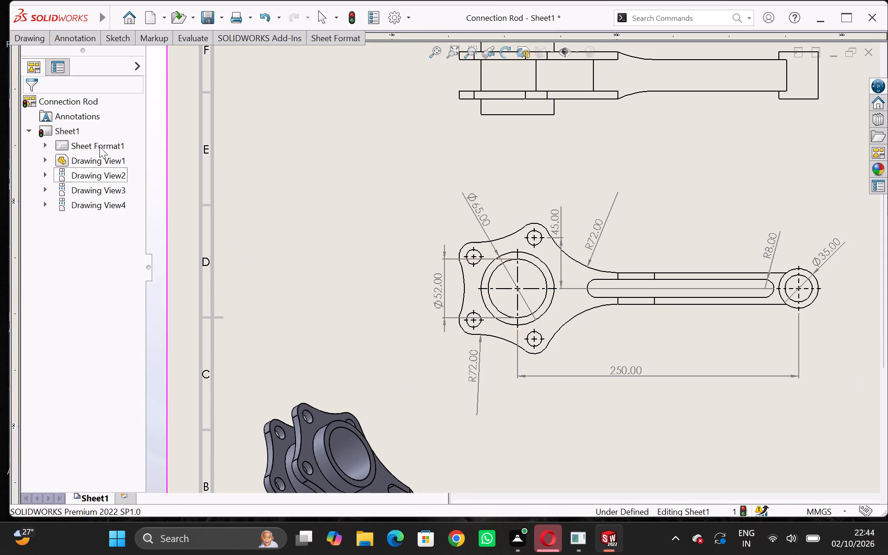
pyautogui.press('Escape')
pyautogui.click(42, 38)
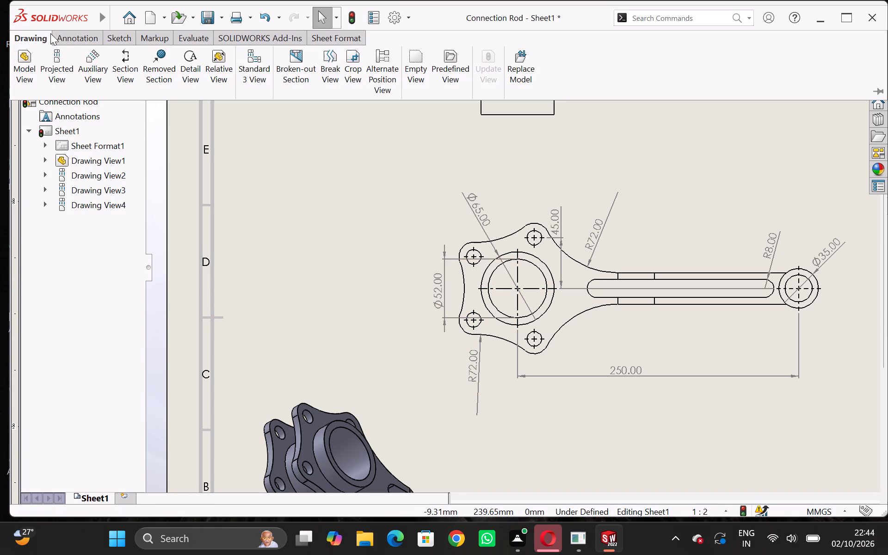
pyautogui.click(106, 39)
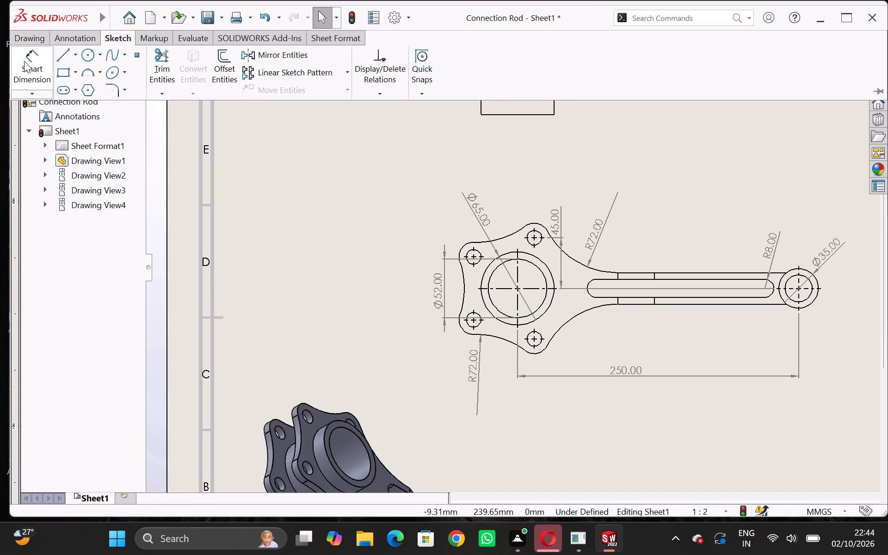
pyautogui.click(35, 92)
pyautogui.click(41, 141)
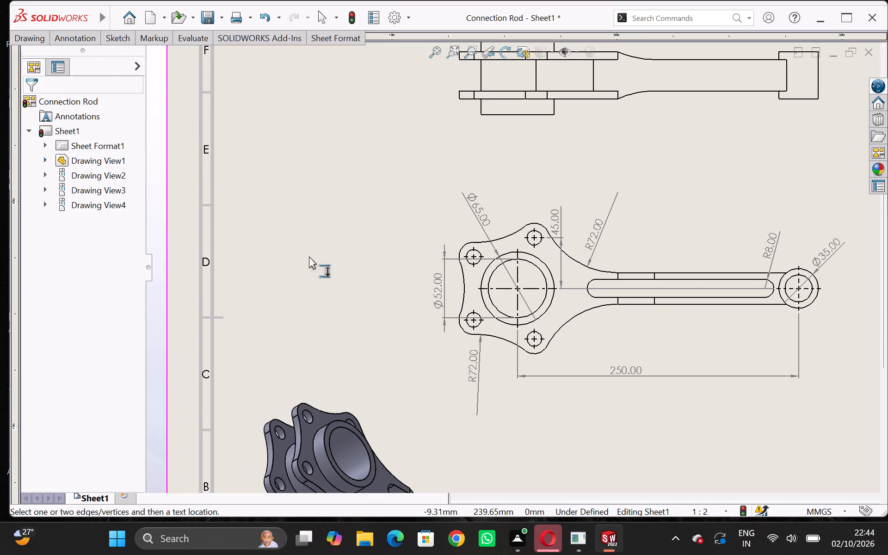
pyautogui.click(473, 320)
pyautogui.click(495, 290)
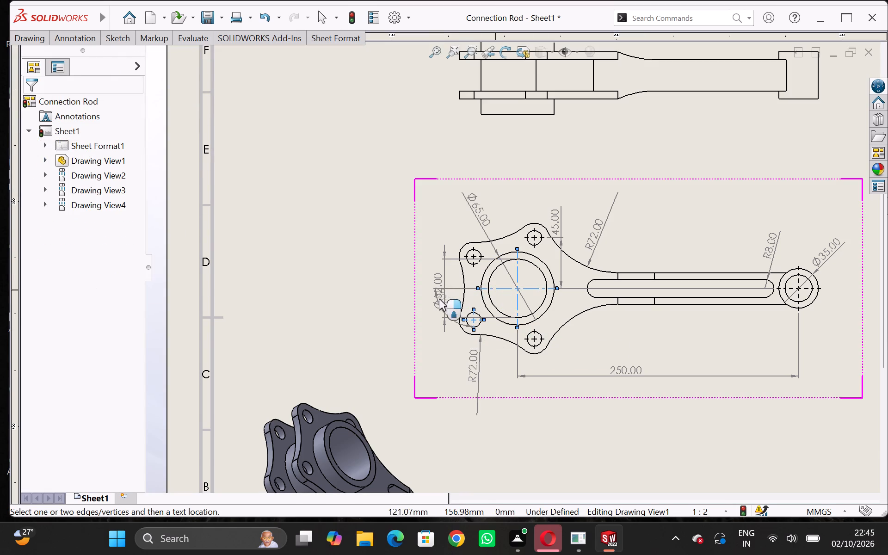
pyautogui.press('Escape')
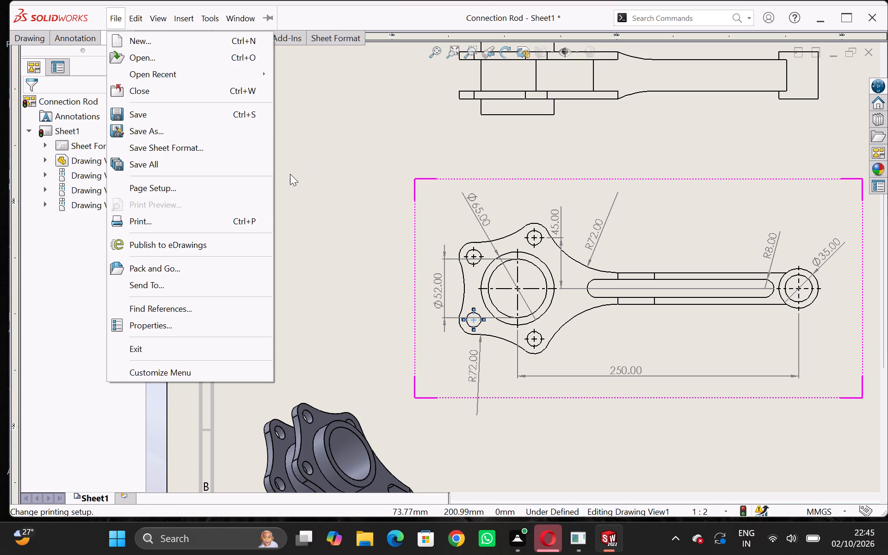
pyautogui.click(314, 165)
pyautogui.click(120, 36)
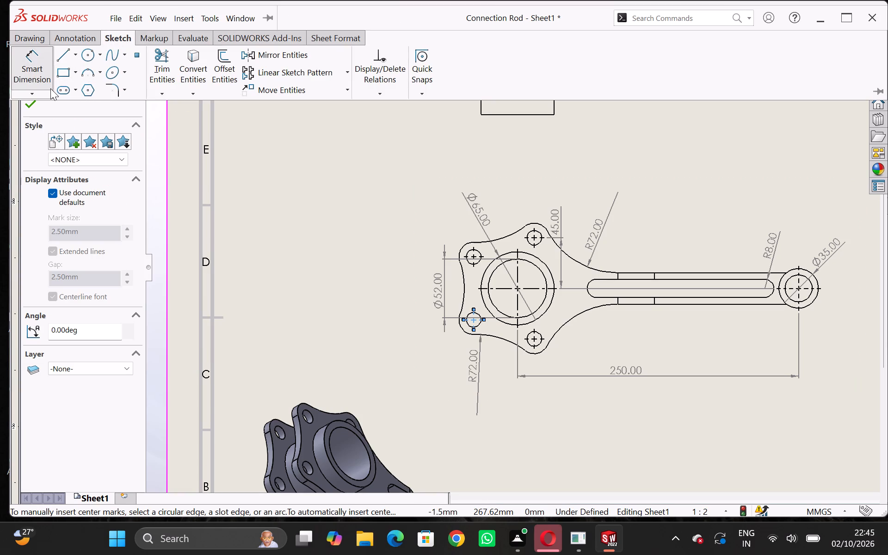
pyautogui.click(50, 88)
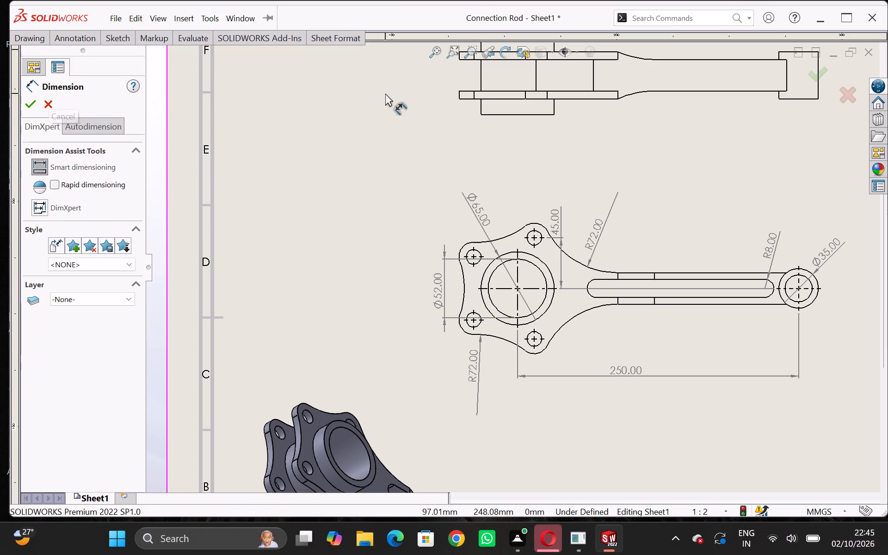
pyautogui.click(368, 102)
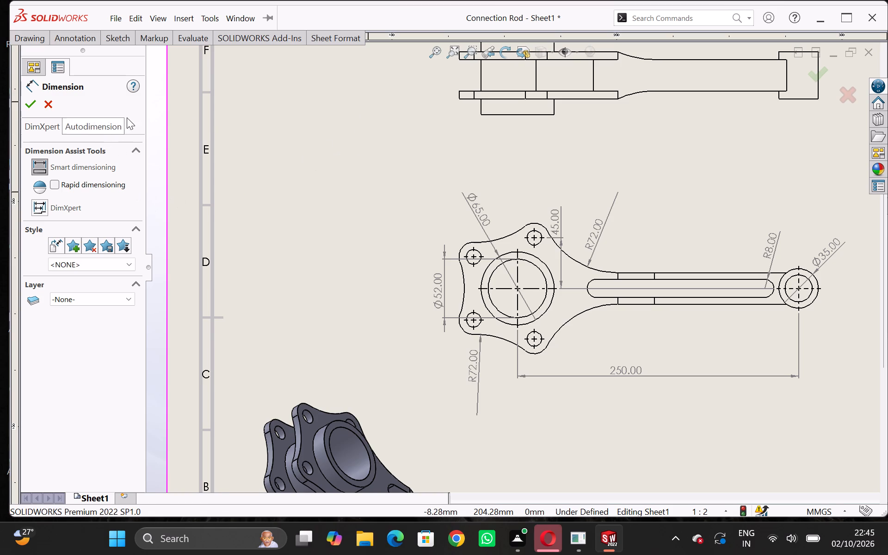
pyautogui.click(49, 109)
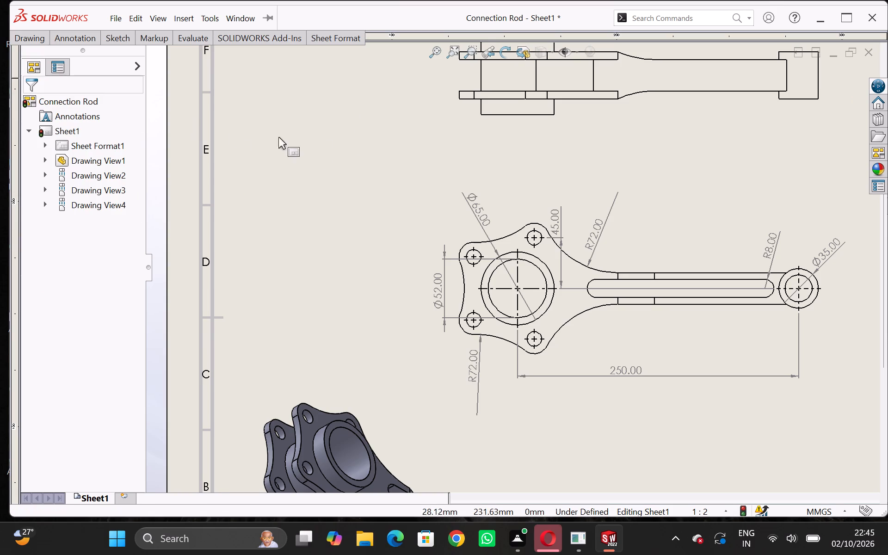
# Add a Smart Dimension across the outer faces of the two flange plates in the projected side view, placing the text above the plates.
pyautogui.scroll(-2, 448, 245)
pyautogui.scroll(4, 448, 245)
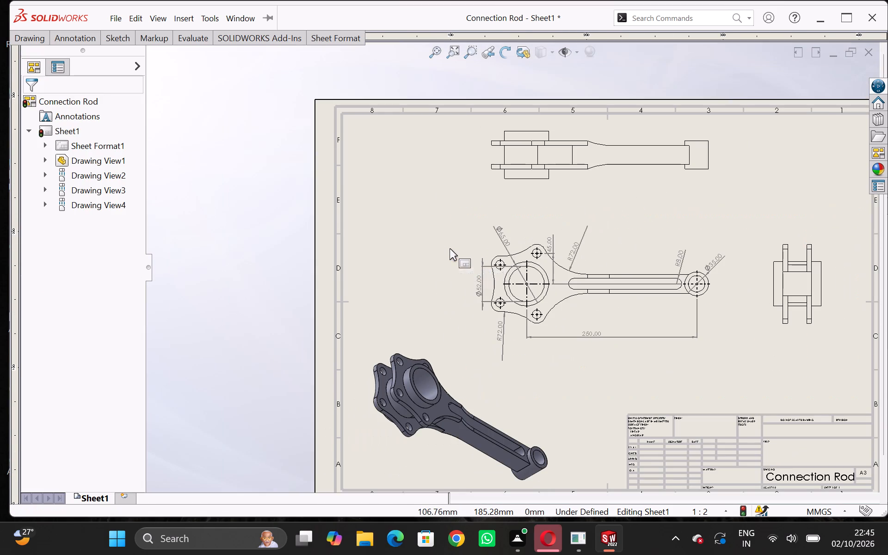
pyautogui.scroll(-3, 750, 263)
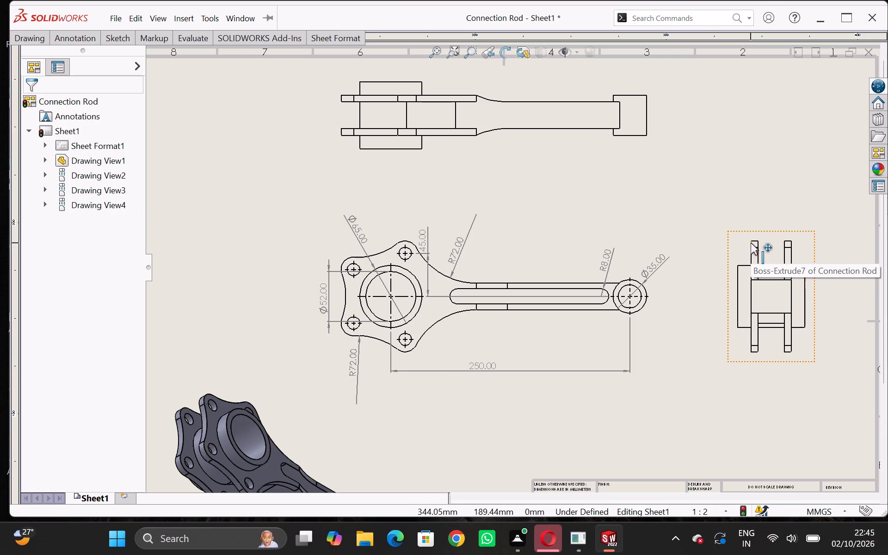
pyautogui.click(109, 38)
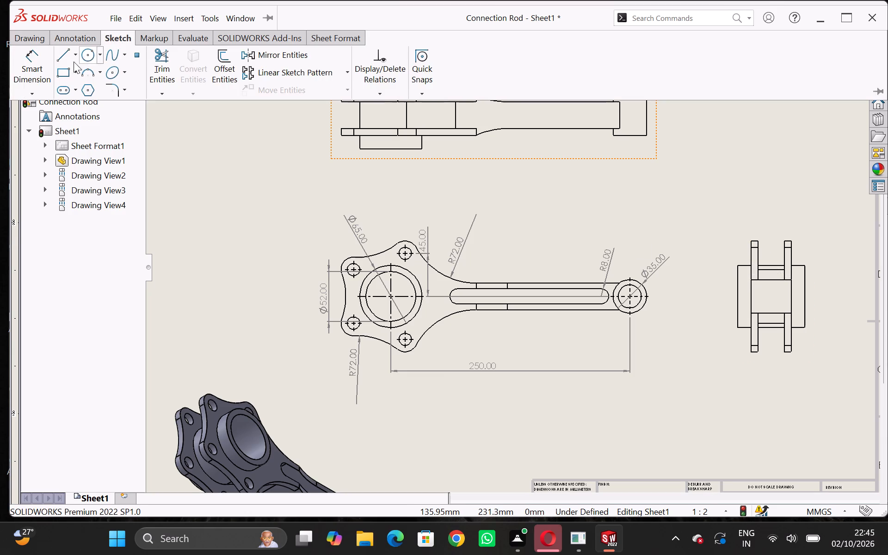
pyautogui.click(19, 80)
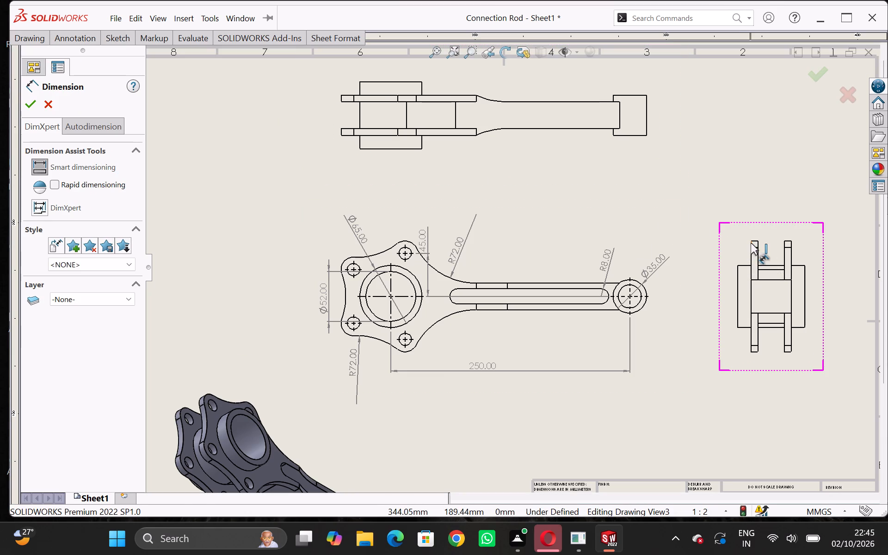
pyautogui.click(751, 241)
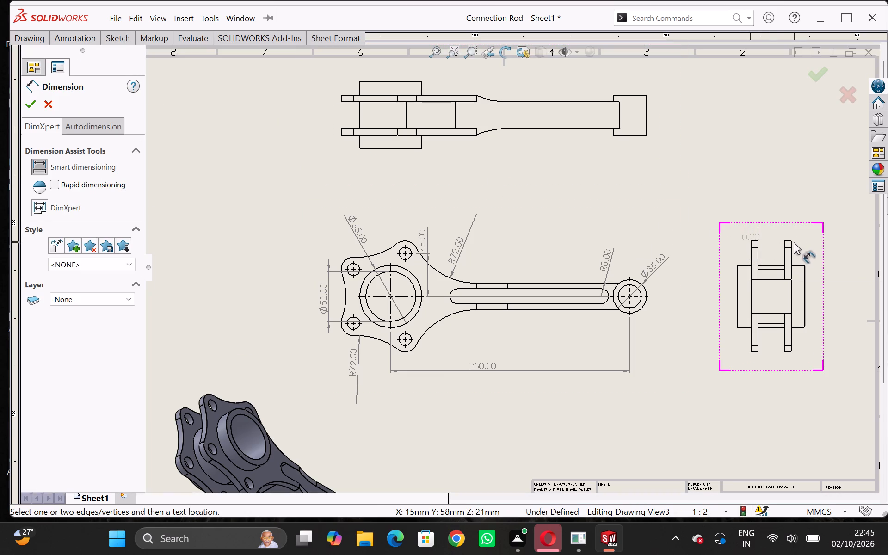
pyautogui.click(792, 241)
pyautogui.click(777, 230)
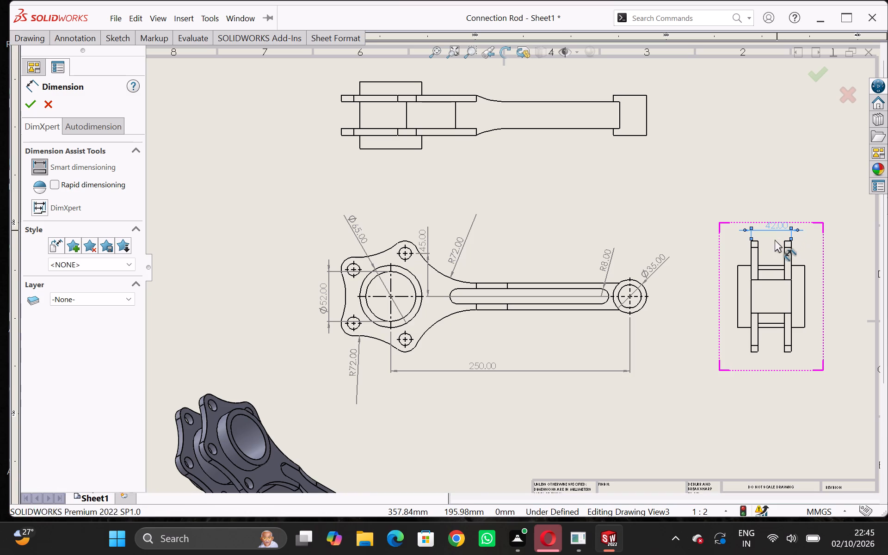
# Dimension the thickness of one flange plate at its lower end in the side view, placing the text just below it.
pyautogui.click(784, 351)
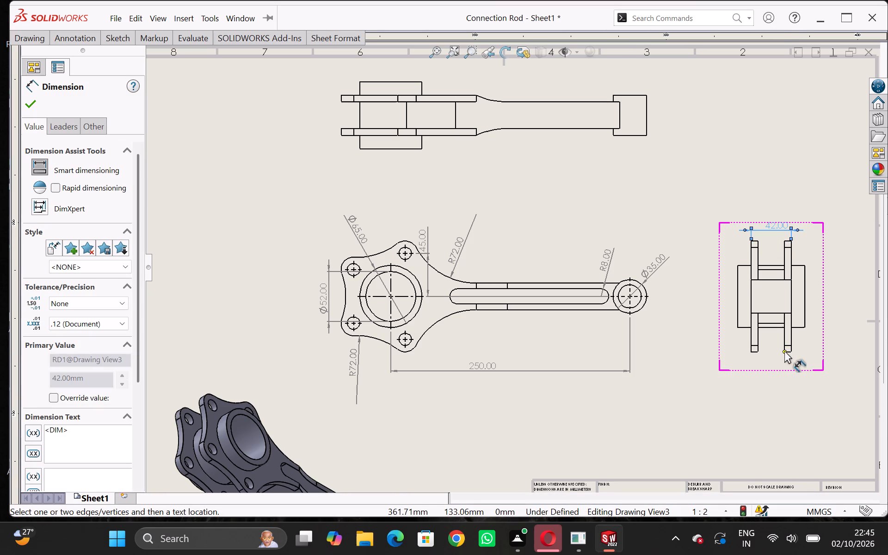
pyautogui.click(790, 349)
pyautogui.click(791, 362)
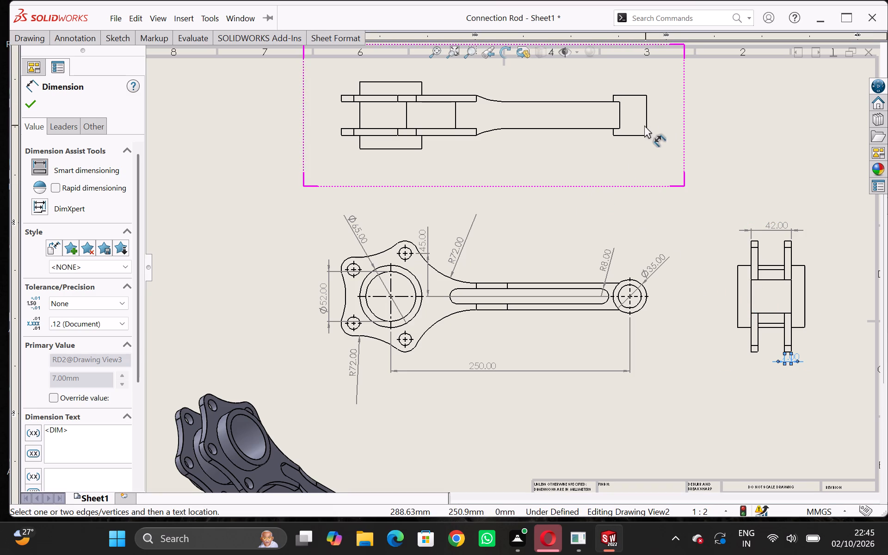
# Dimension the width of the small end in the projected top view, placing the text just beyond its outer end face.
pyautogui.click(648, 108)
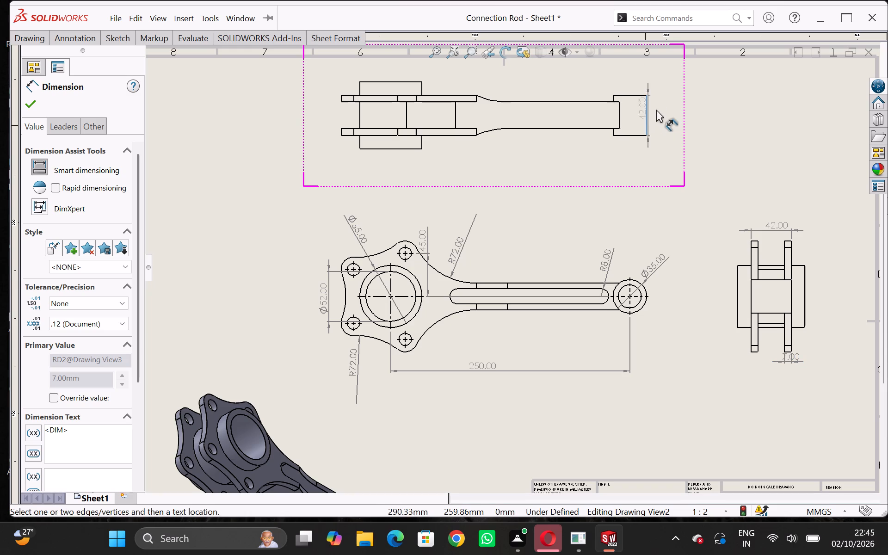
pyautogui.click(657, 111)
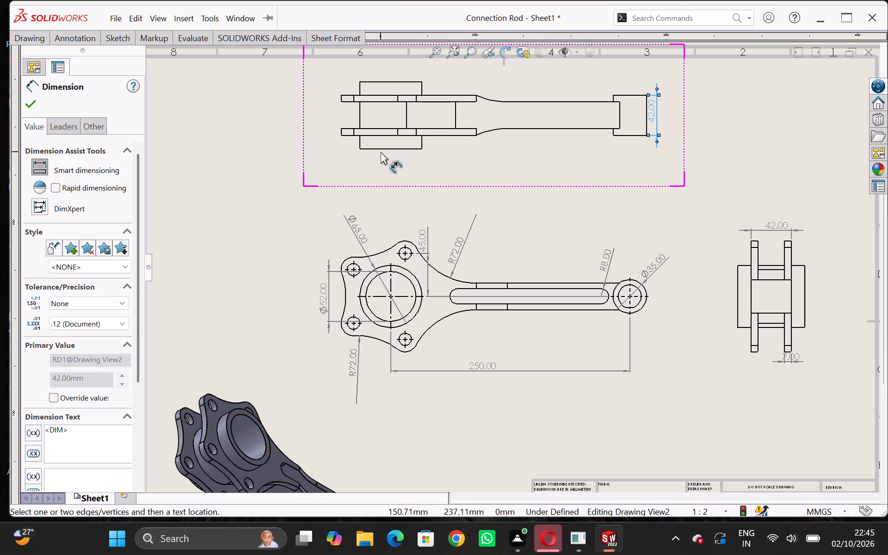
# Dimension the slot's straight length between its two arc ends in the front view, placing the text between the rod and the centre-distance dimension.
pyautogui.click(458, 290)
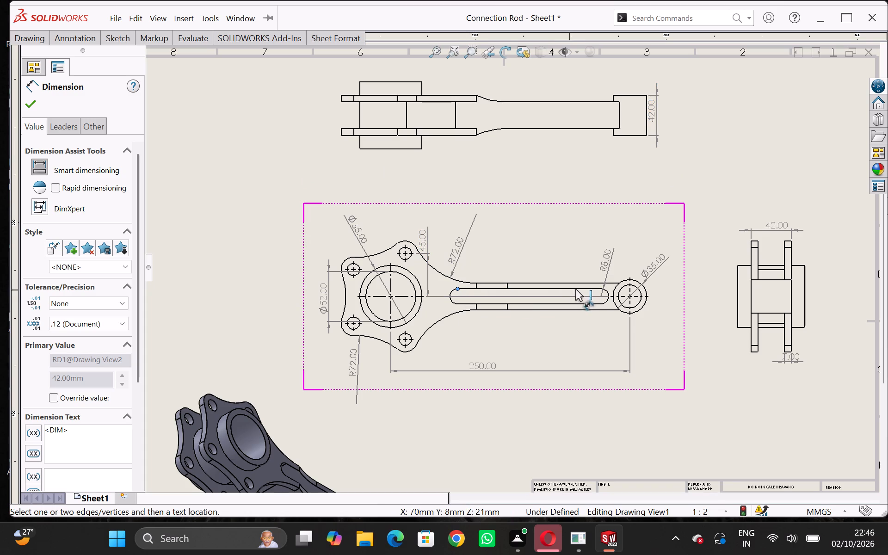
pyautogui.click(602, 288)
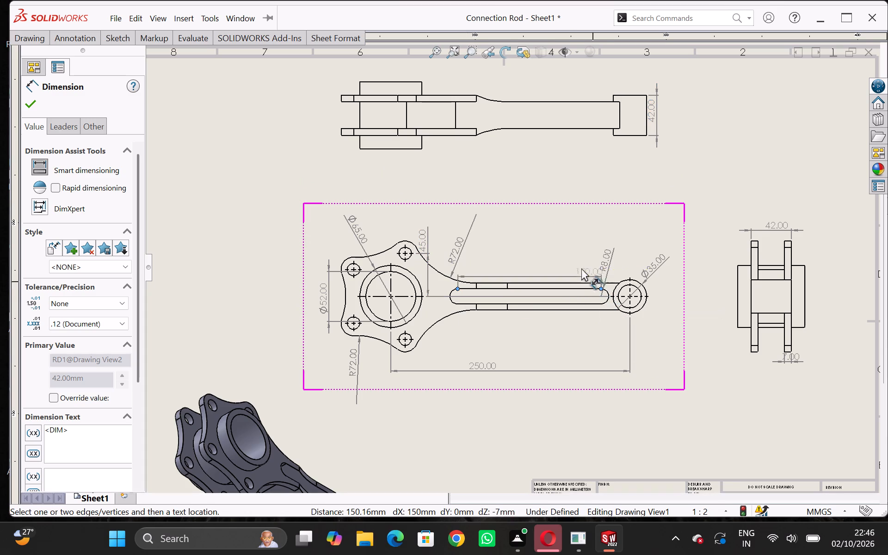
pyautogui.click(545, 326)
pyautogui.click(526, 231)
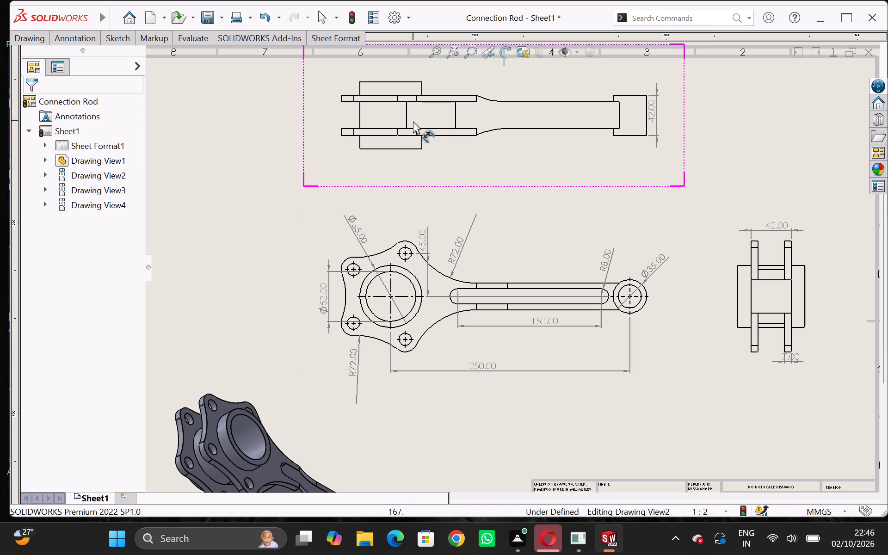
# Dimension the diameter of the big end's lower boss in the top view, placing the text just below the boss.
pyautogui.click(405, 149)
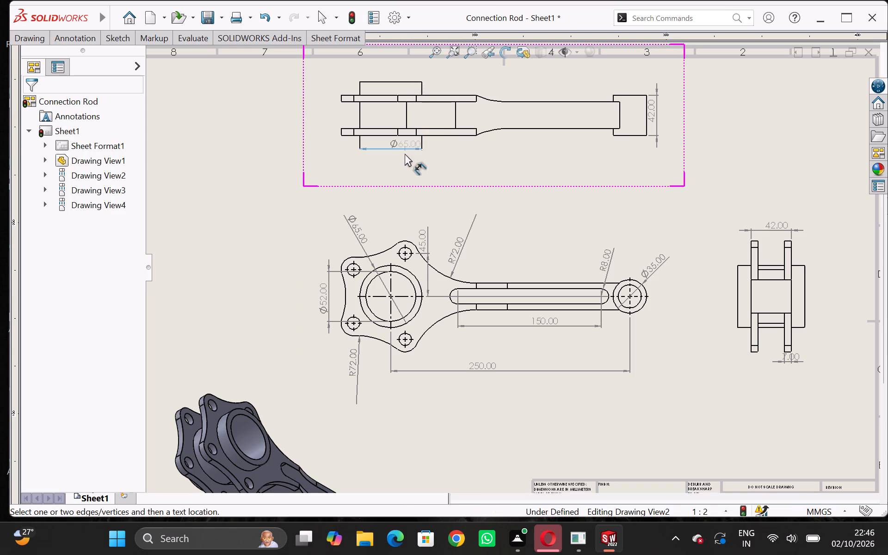
pyautogui.click(400, 163)
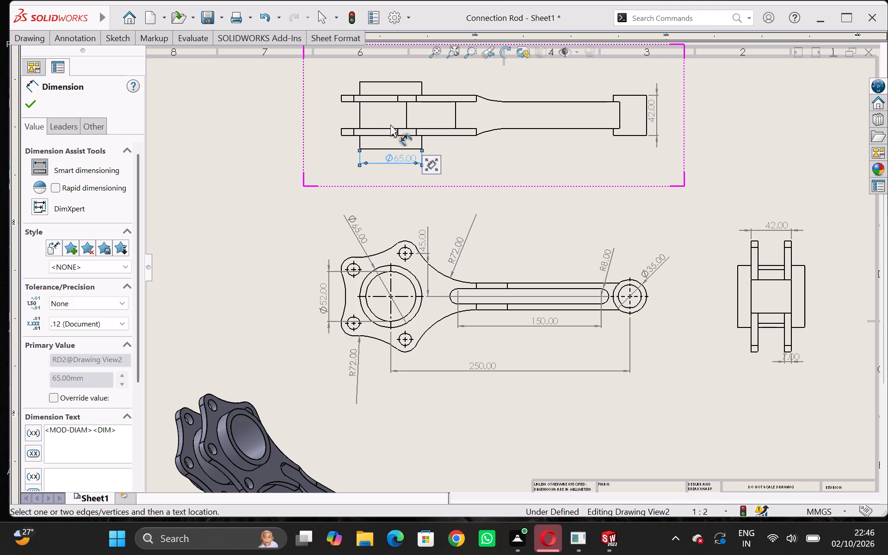
pyautogui.click(357, 136)
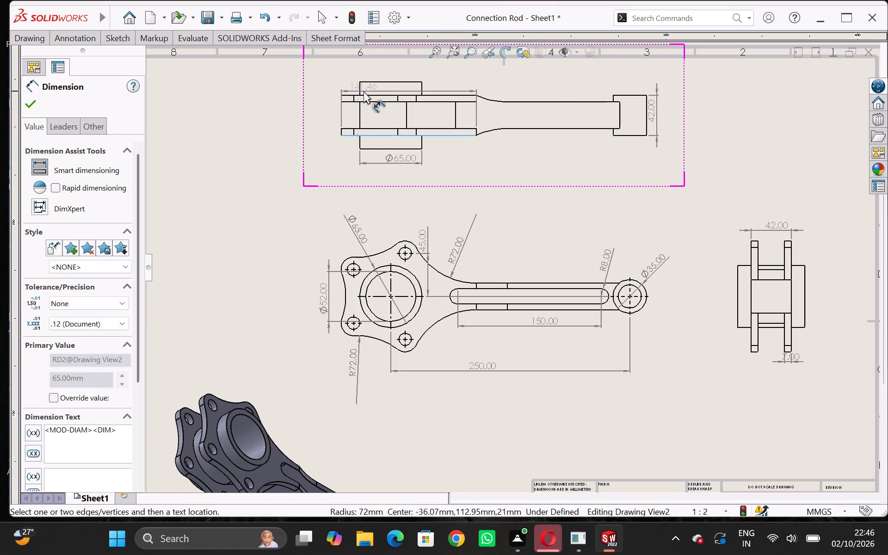
pyautogui.press('Escape')
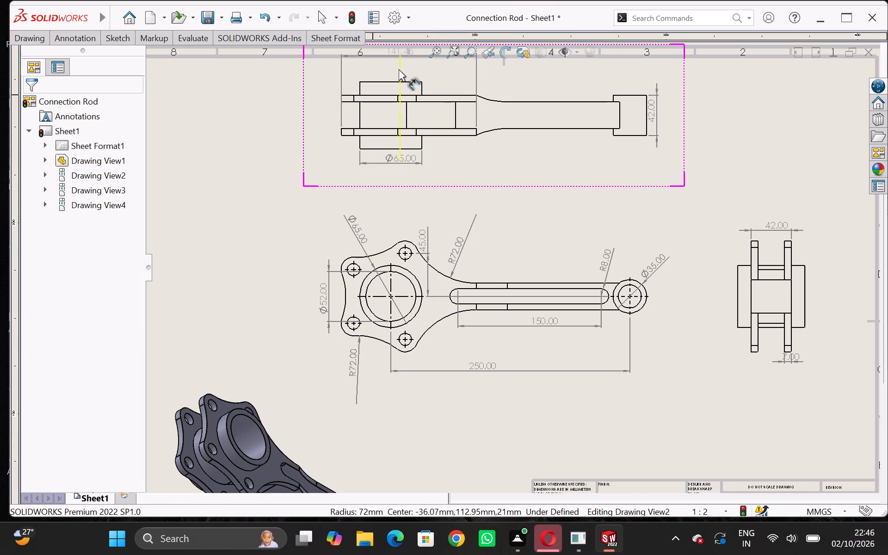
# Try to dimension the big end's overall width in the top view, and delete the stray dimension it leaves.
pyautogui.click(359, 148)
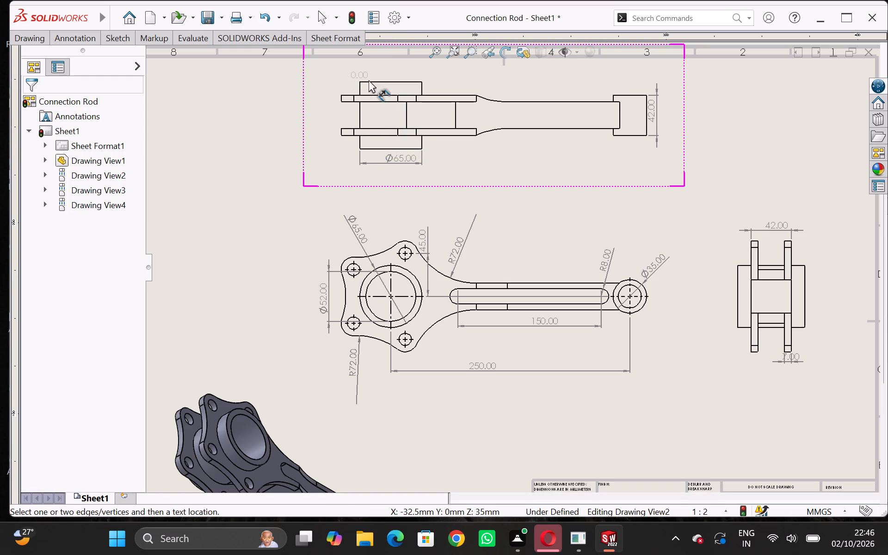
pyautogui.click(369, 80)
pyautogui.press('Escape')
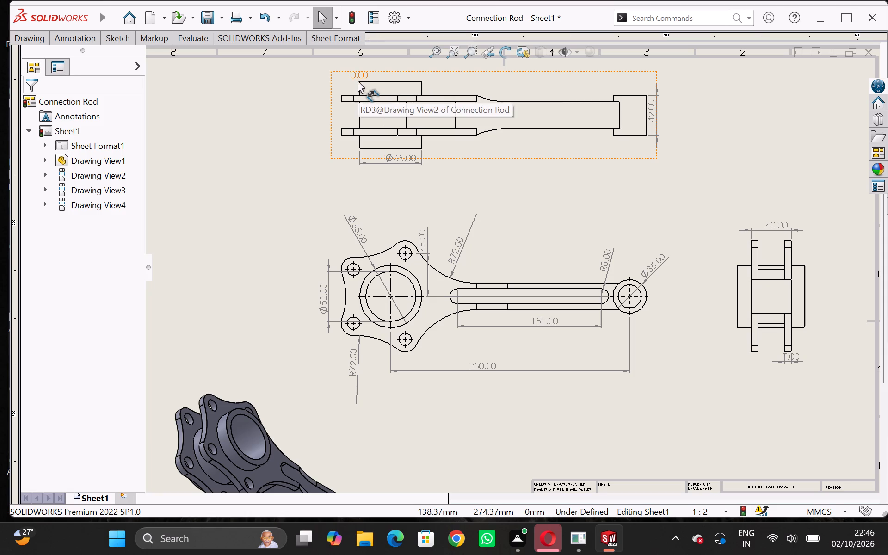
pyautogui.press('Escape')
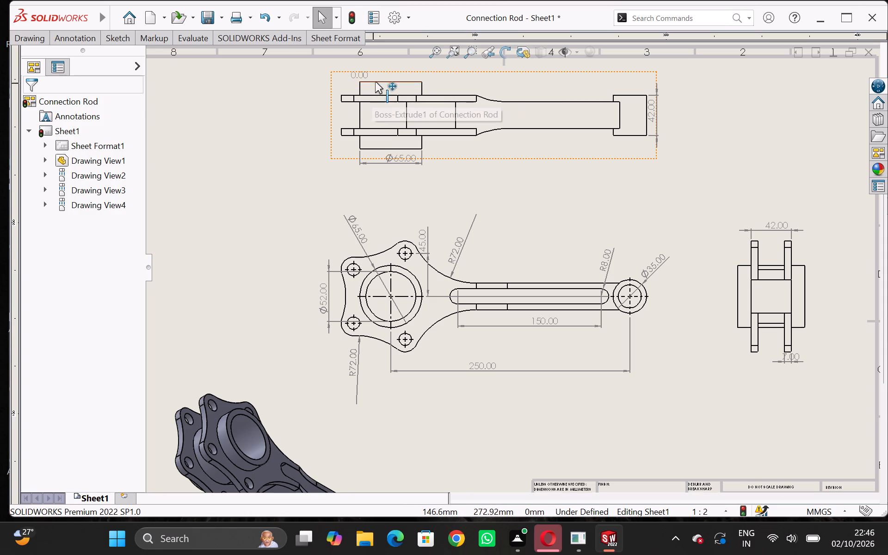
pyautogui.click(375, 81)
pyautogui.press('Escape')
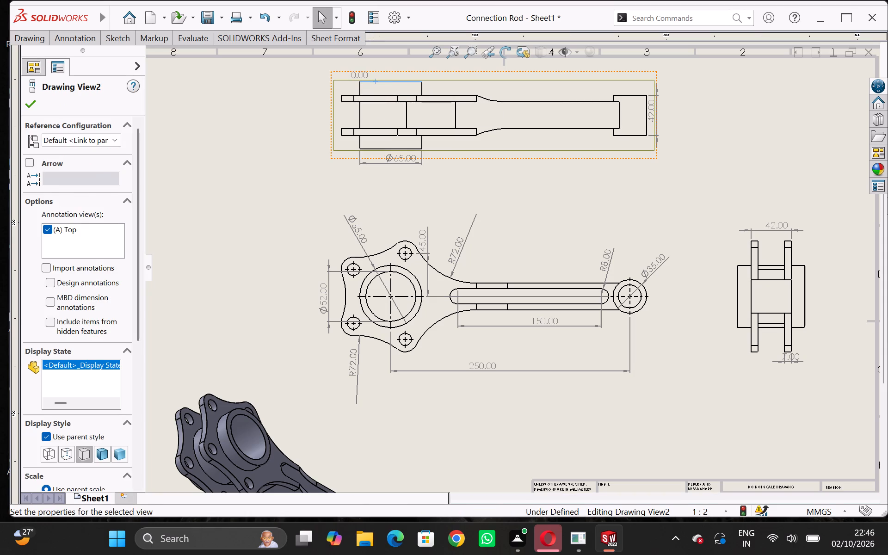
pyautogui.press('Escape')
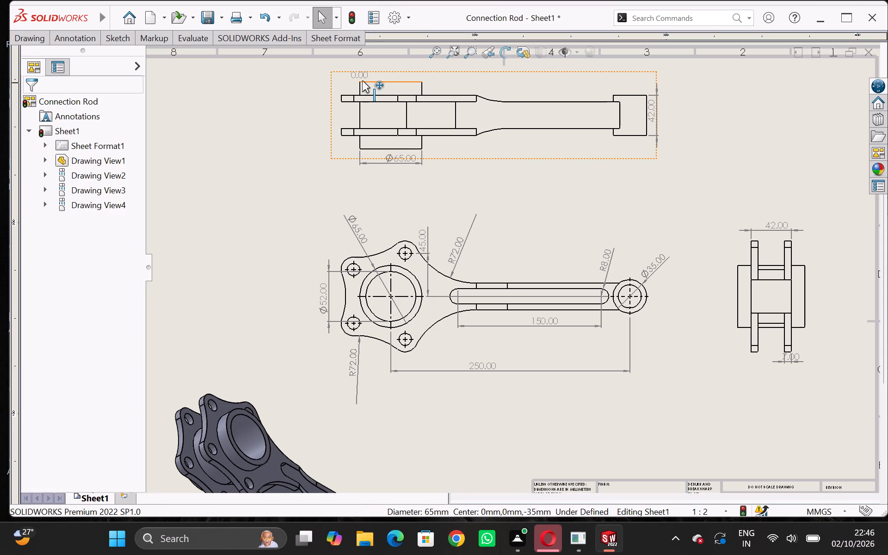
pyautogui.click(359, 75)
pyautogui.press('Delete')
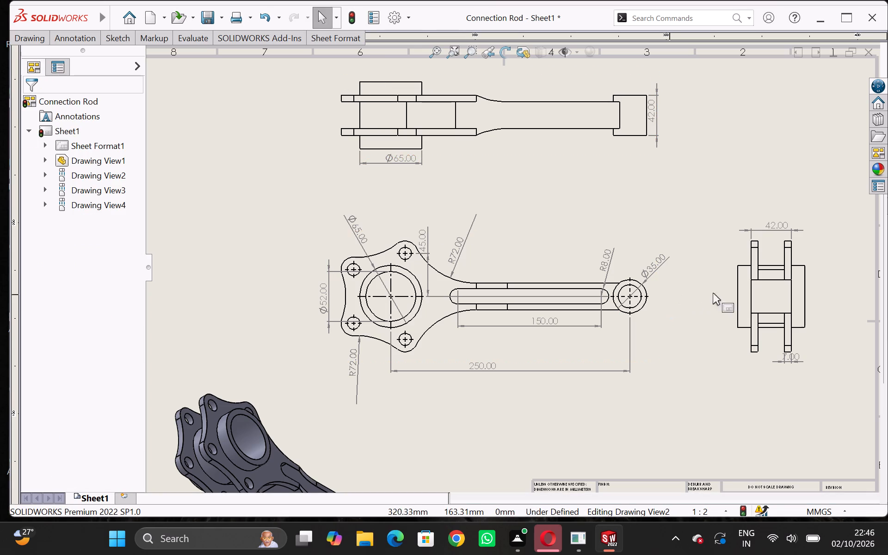
# Move the boss diameter dimension in the top view slightly farther below the big end.
pyautogui.click(796, 357)
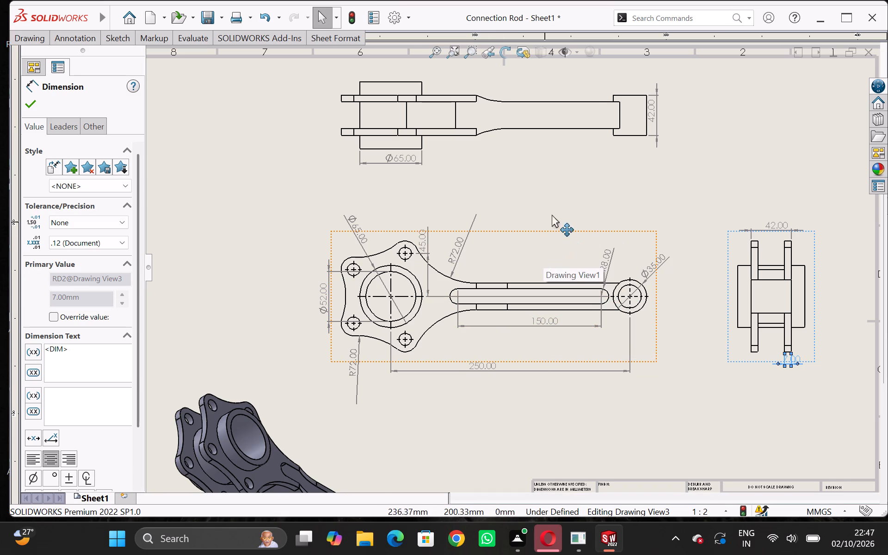
pyautogui.moveTo(395, 158); pyautogui.dragTo(396, 168)
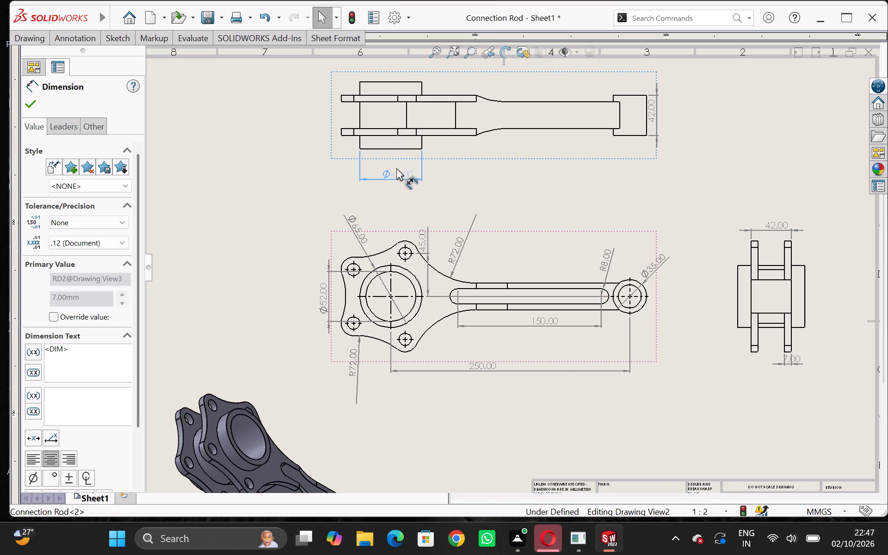
pyautogui.moveTo(396, 168); pyautogui.dragTo(401, 162)
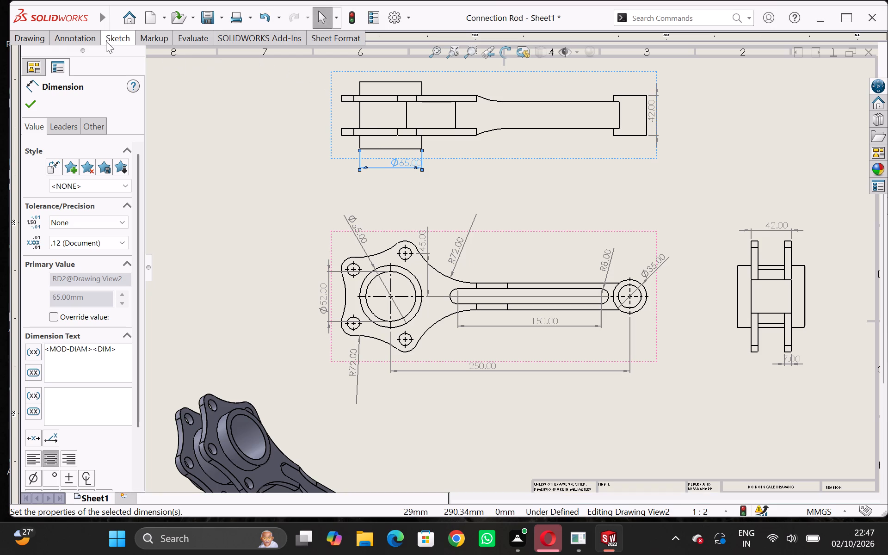
# Dimension the overall width across both big-end bosses in the top view, placing the text beyond the big end's outer side.
pyautogui.click(122, 41)
pyautogui.click(47, 65)
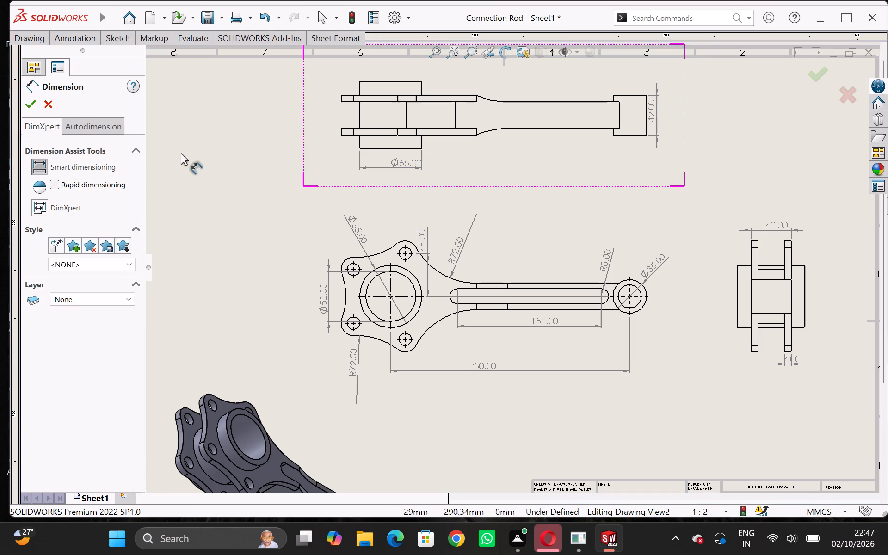
pyautogui.click(363, 150)
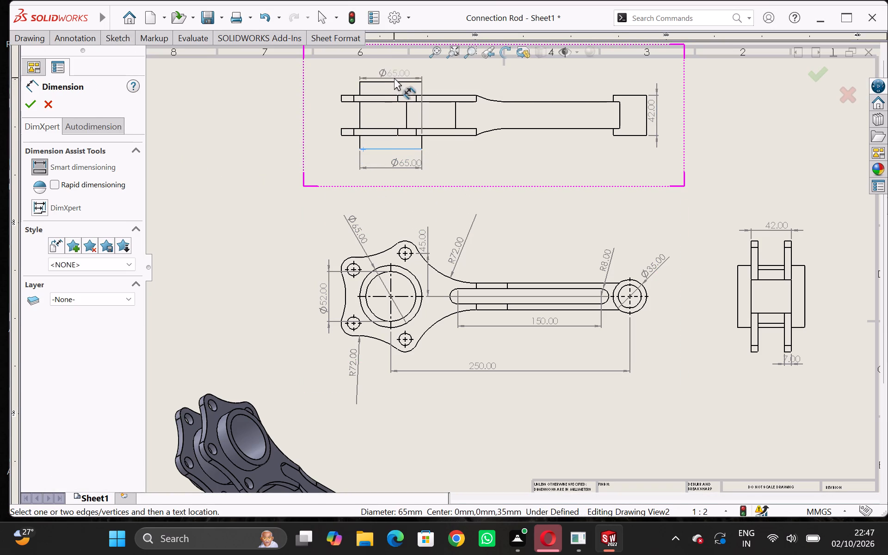
pyautogui.click(394, 80)
pyautogui.click(326, 99)
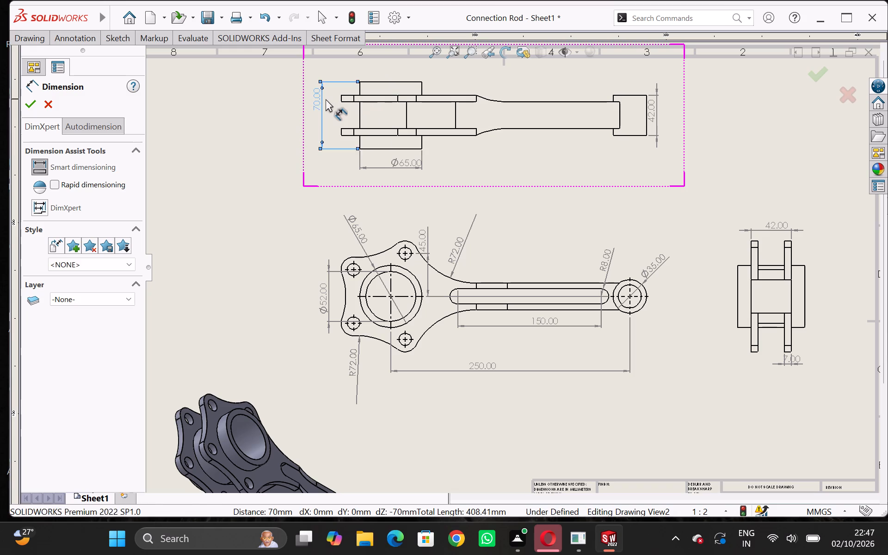
pyautogui.click(455, 160)
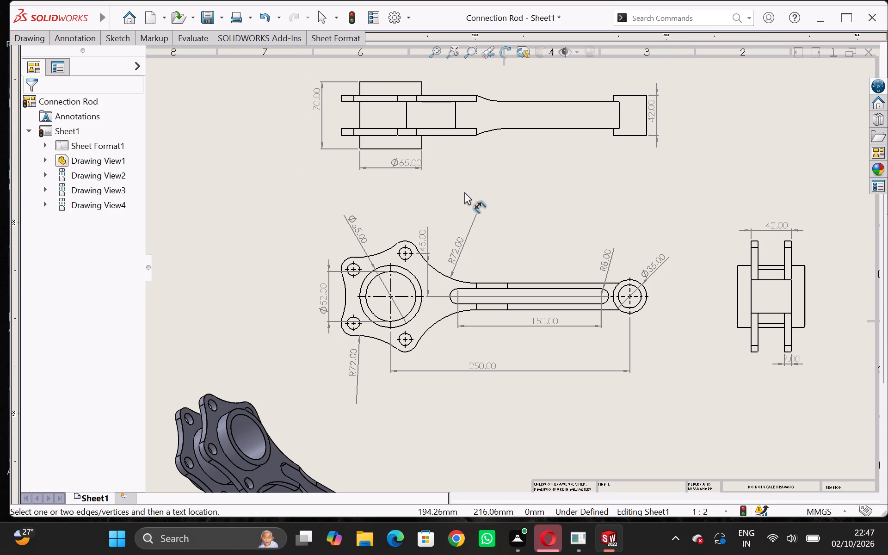
# Dimension the radius of the upper transition arc between flange and shank in the top view, placing the text above it.
pyautogui.click(488, 100)
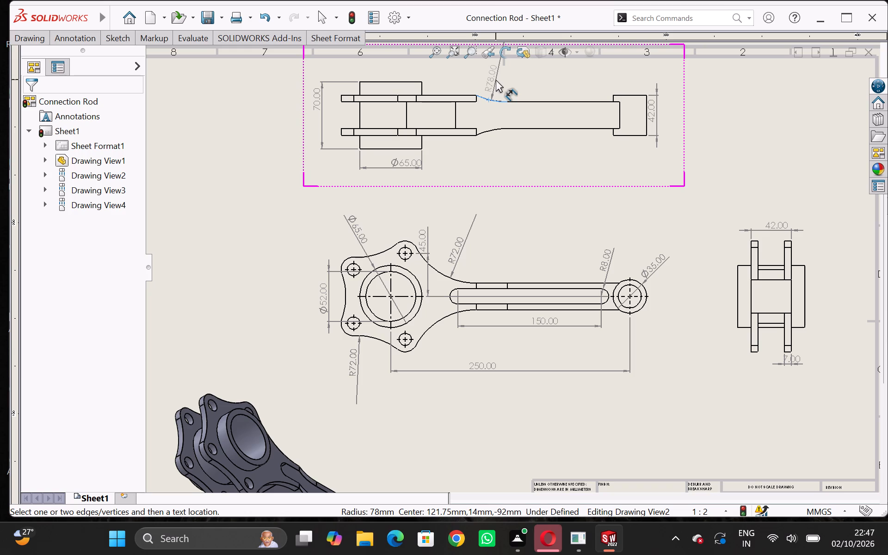
pyautogui.click(496, 80)
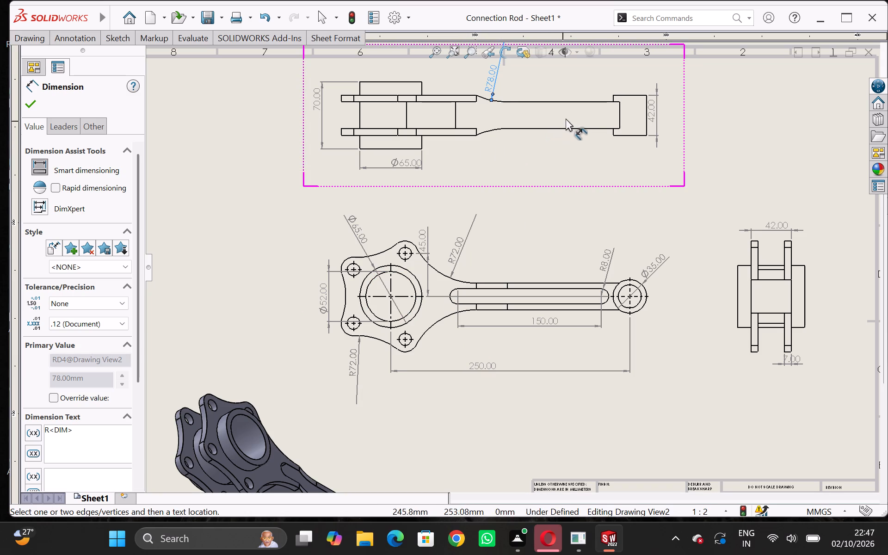
# Dimension the shank's thickness between its two long edges in the top view, placing the text inside the shank.
pyautogui.moveTo(580, 99); pyautogui.dragTo(575, 104)
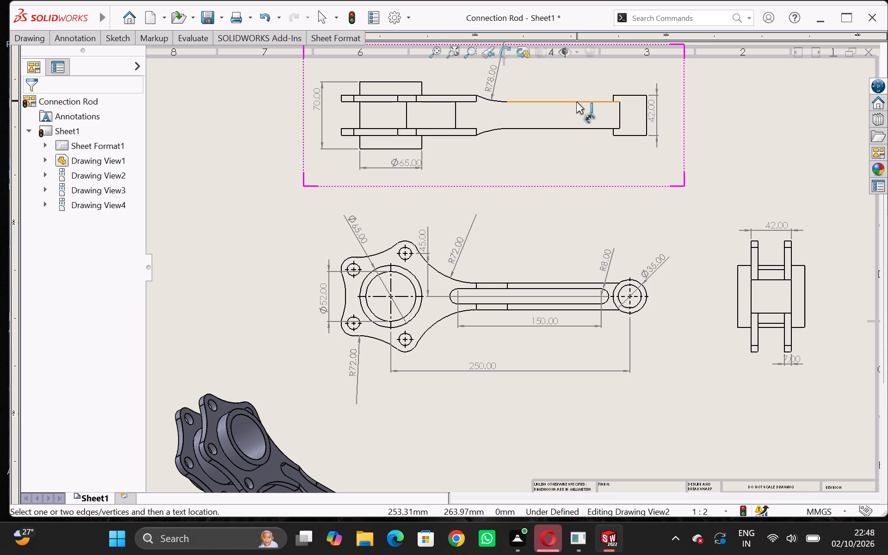
pyautogui.click(576, 102)
pyautogui.click(559, 129)
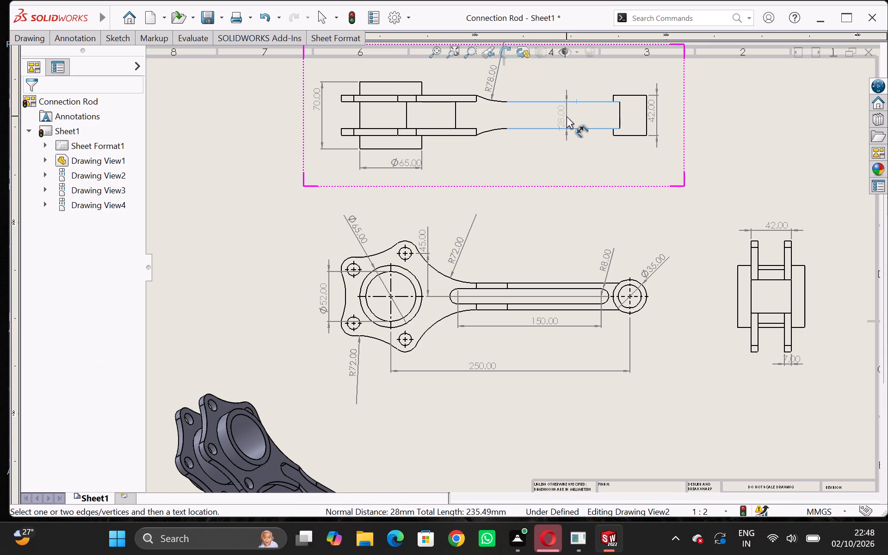
pyautogui.click(567, 116)
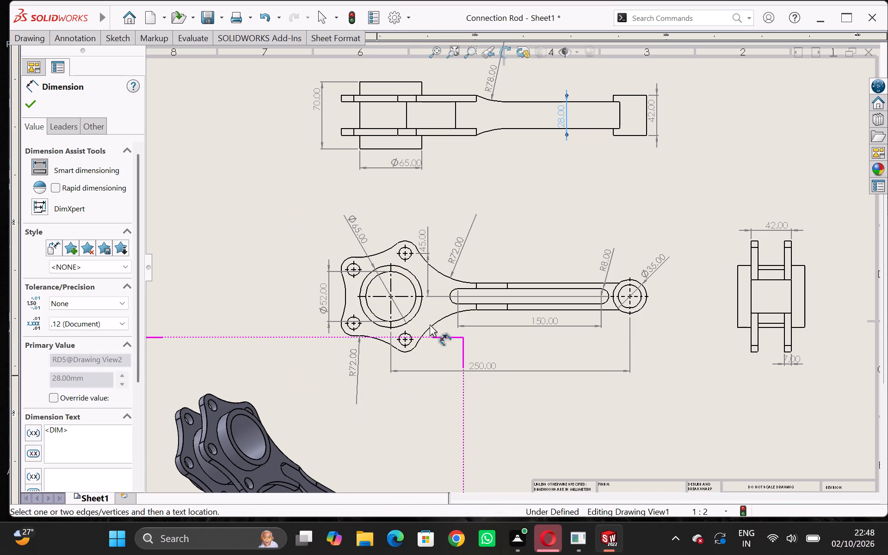
# Dimension the horizontal distance from the lower outer bolt hole's centre to the big bore's centre in the front view, level with the centre-distance dimension.
pyautogui.click(354, 323)
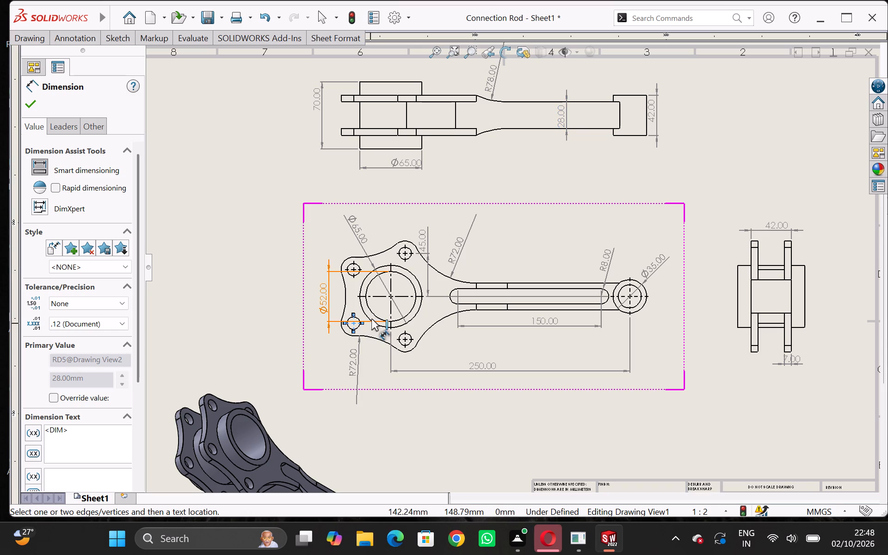
pyautogui.click(391, 304)
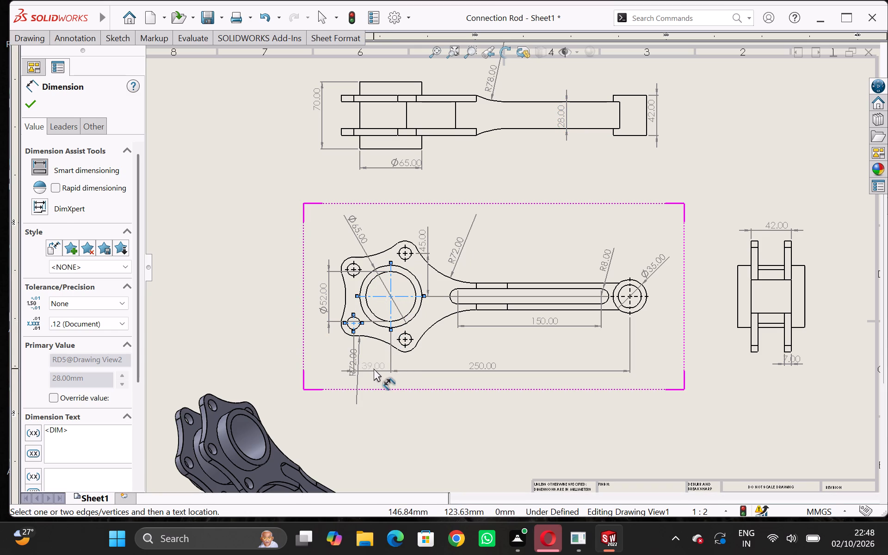
pyautogui.click(374, 369)
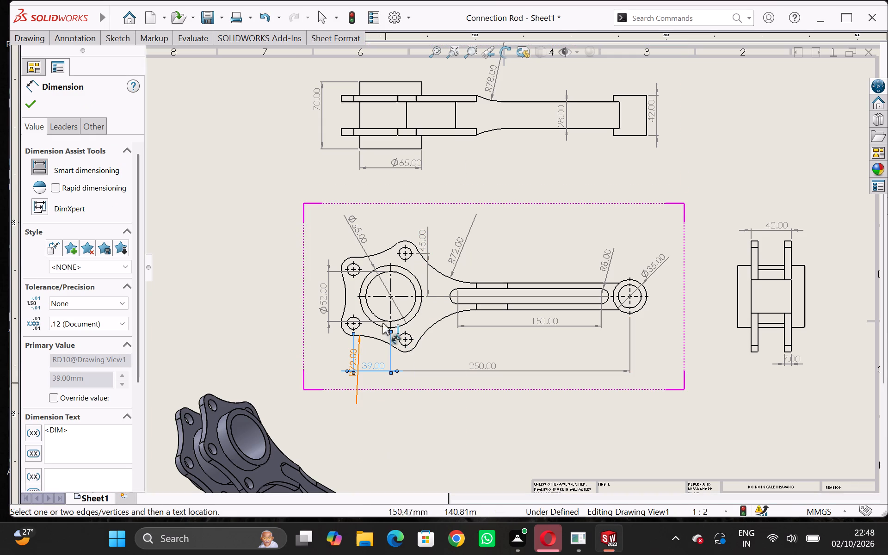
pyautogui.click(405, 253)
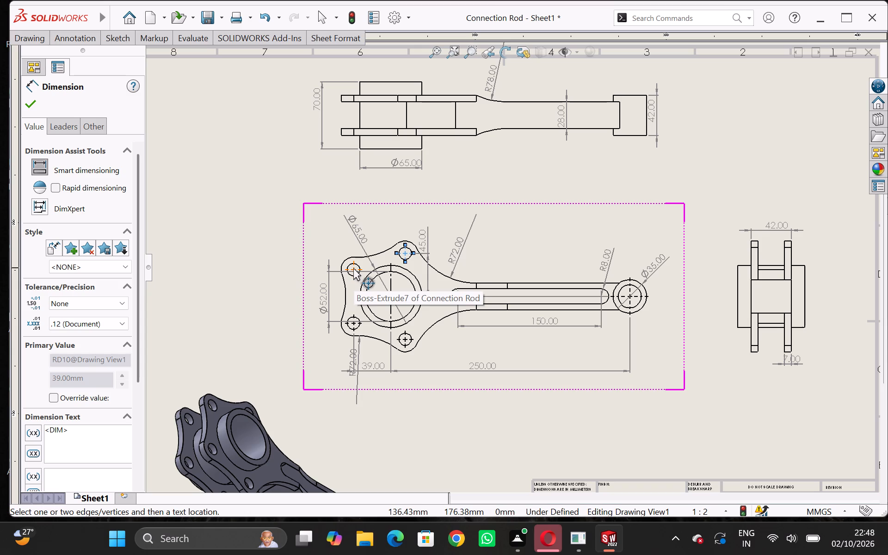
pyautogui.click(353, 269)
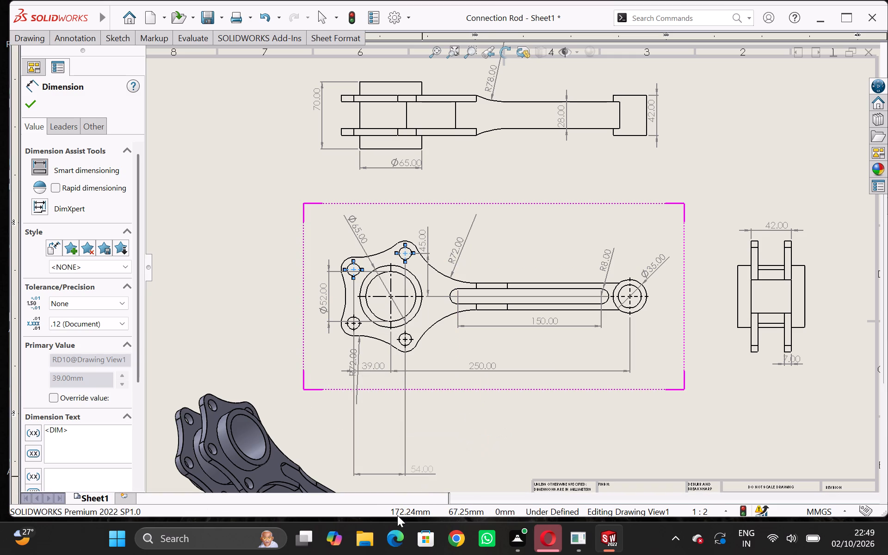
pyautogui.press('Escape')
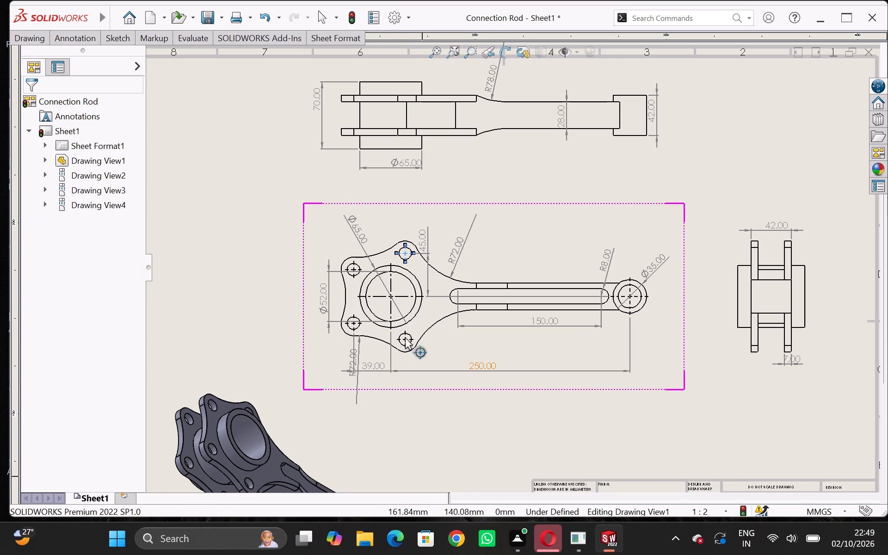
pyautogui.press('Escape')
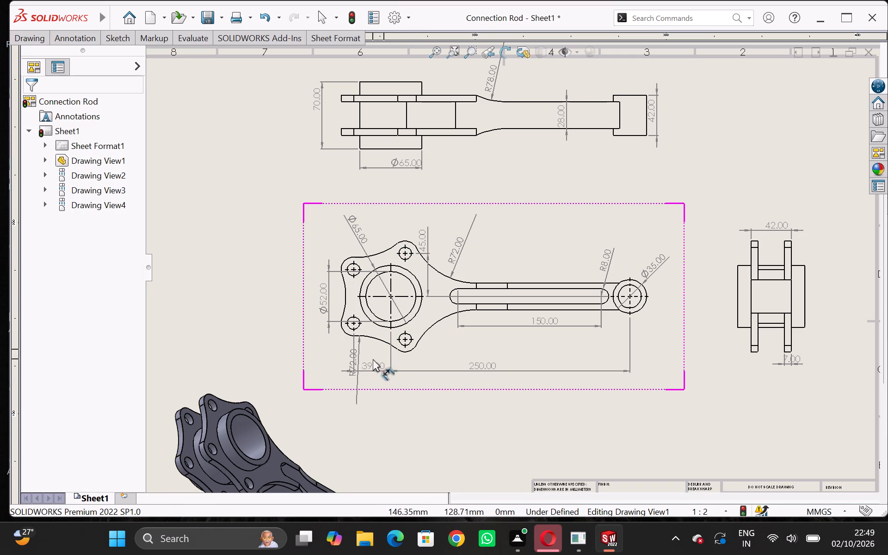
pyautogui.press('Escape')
# Move the horizontal bolt-hole offset dimension in the front view up, slightly closer to the big end's lower edge.
pyautogui.moveTo(376, 366); pyautogui.dragTo(378, 352)
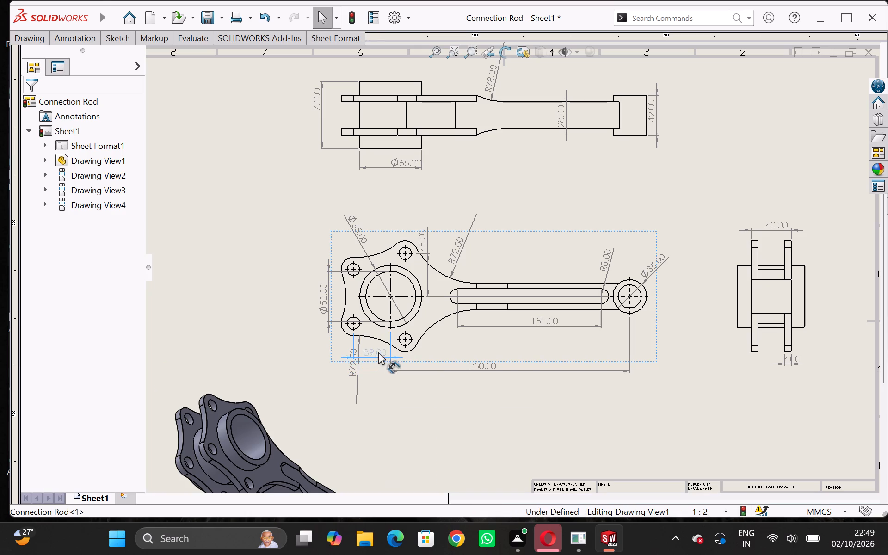
pyautogui.moveTo(378, 352); pyautogui.dragTo(383, 350)
pyautogui.moveTo(383, 350); pyautogui.dragTo(380, 358)
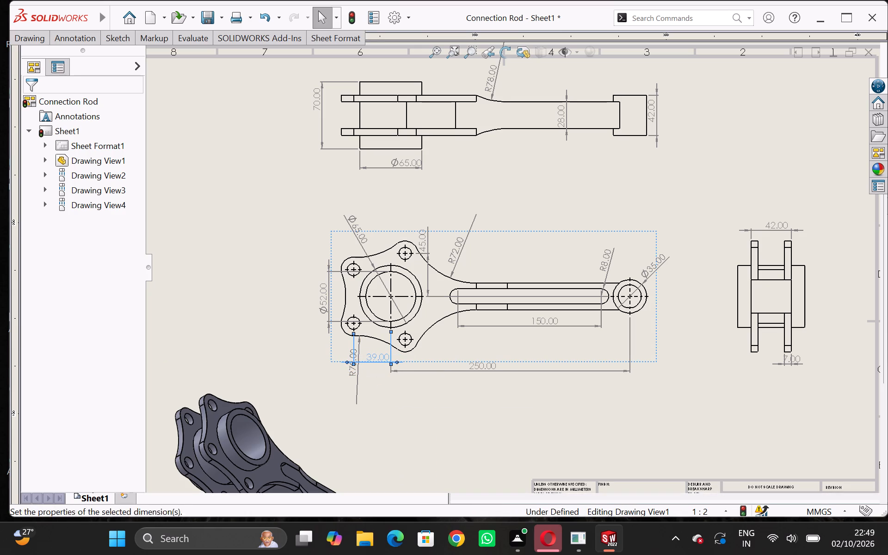
# Delete the R72 radius dimension from the arc on the big end's lower edge in the front view.
pyautogui.moveTo(352, 367); pyautogui.dragTo(317, 359)
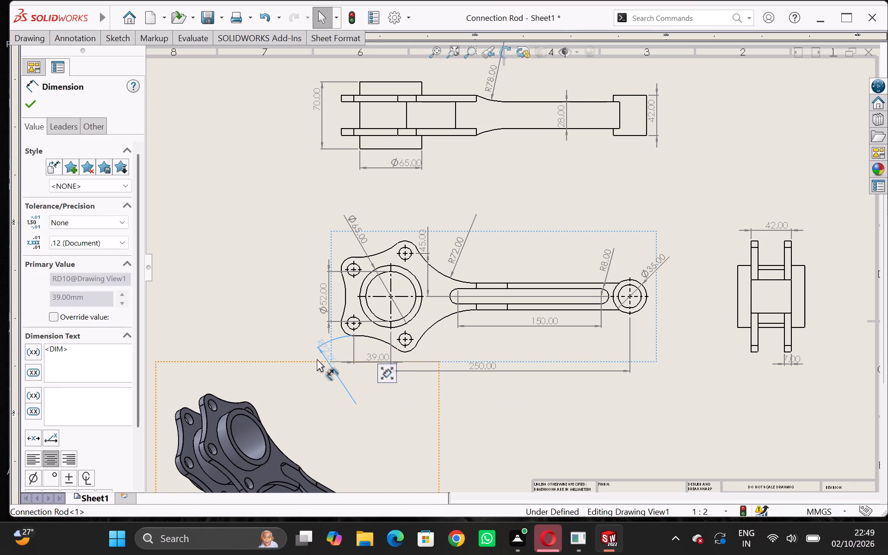
pyautogui.moveTo(317, 359); pyautogui.dragTo(330, 359)
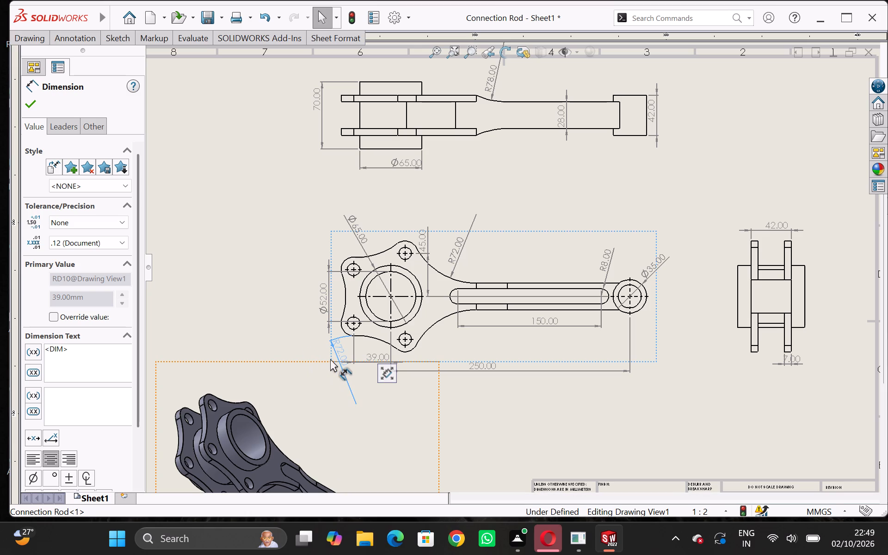
pyautogui.moveTo(330, 359); pyautogui.dragTo(327, 370)
pyautogui.moveTo(327, 370); pyautogui.dragTo(327, 378)
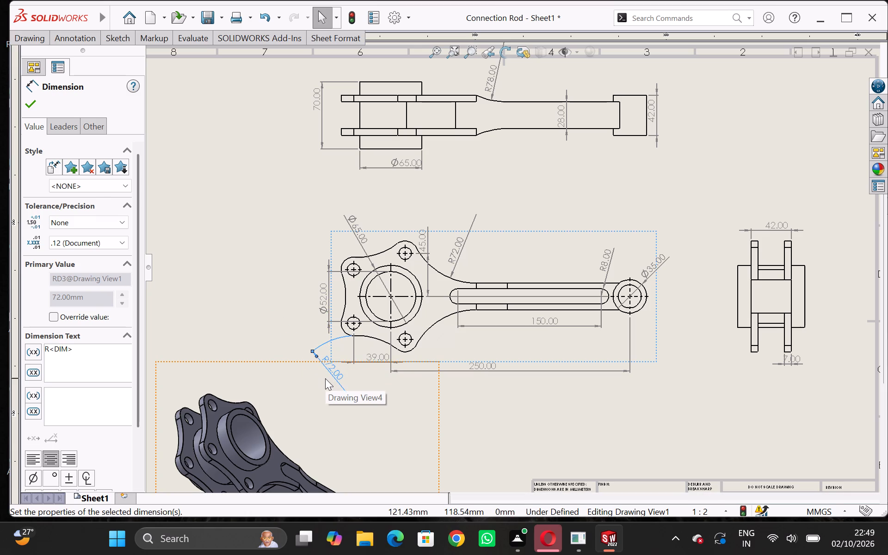
pyautogui.press('Delete')
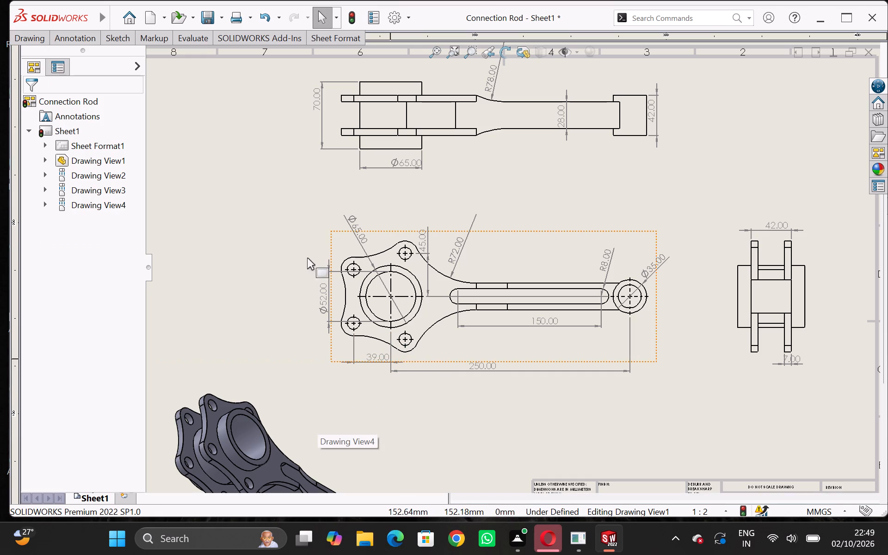
# Start another Smart Dimension for the front view.
pyautogui.click(111, 39)
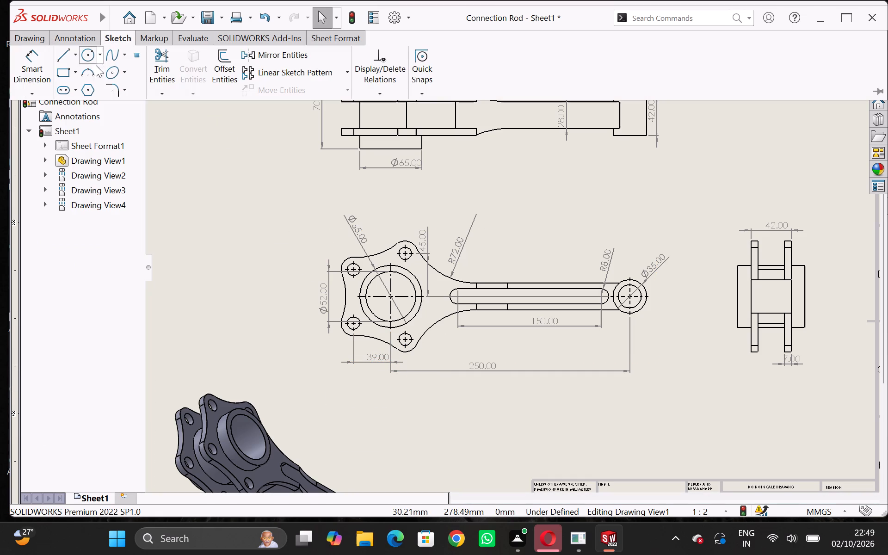
pyautogui.click(40, 63)
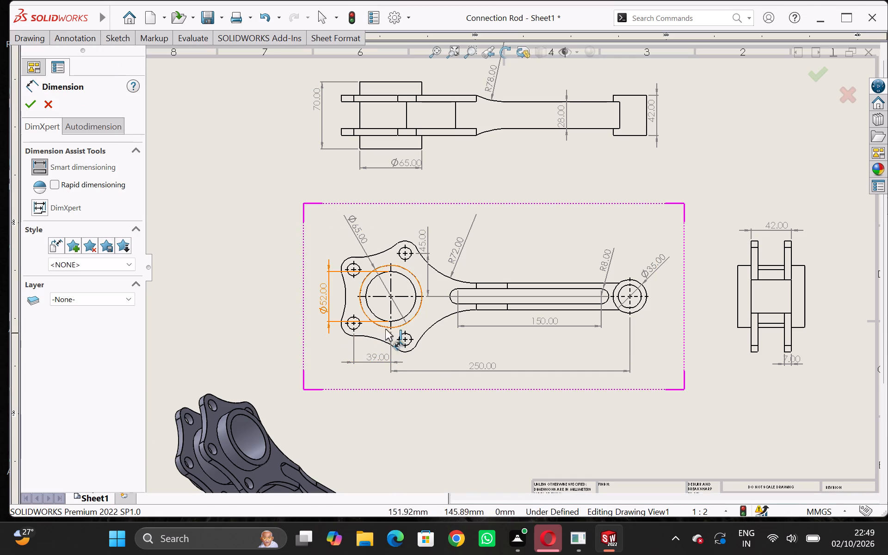
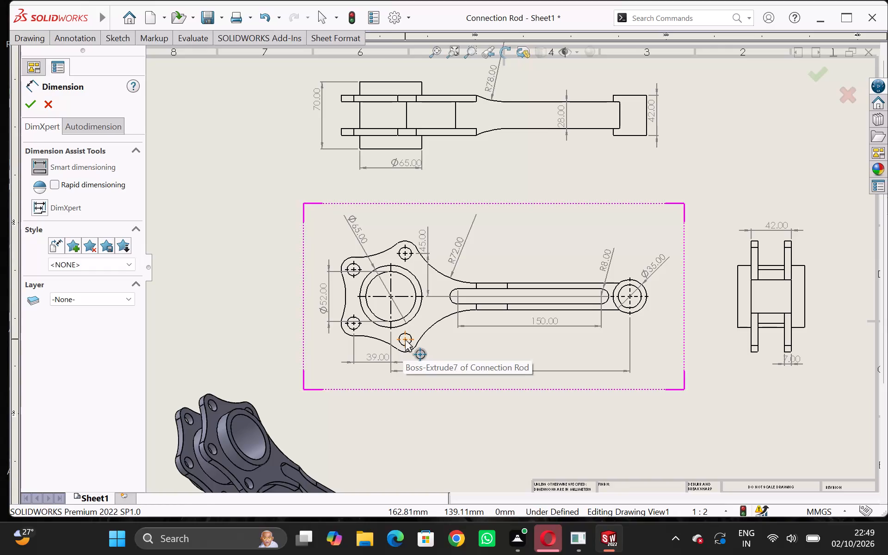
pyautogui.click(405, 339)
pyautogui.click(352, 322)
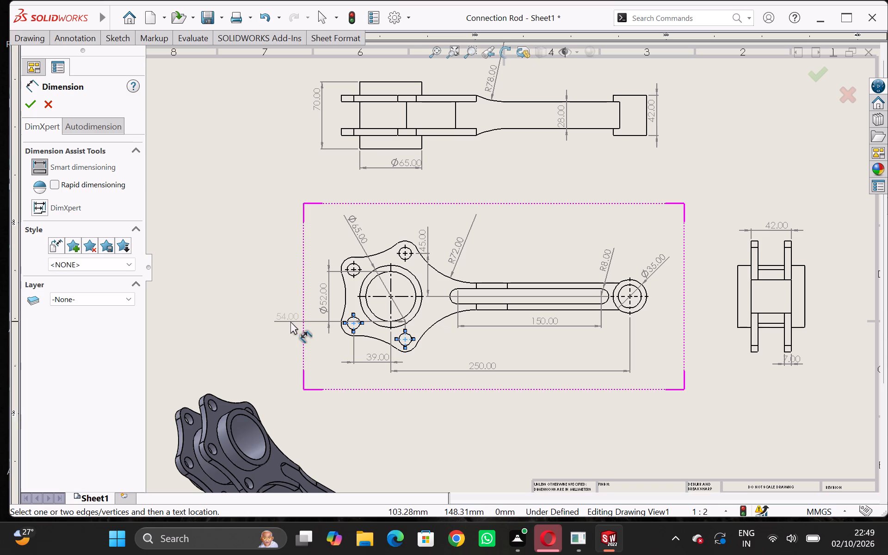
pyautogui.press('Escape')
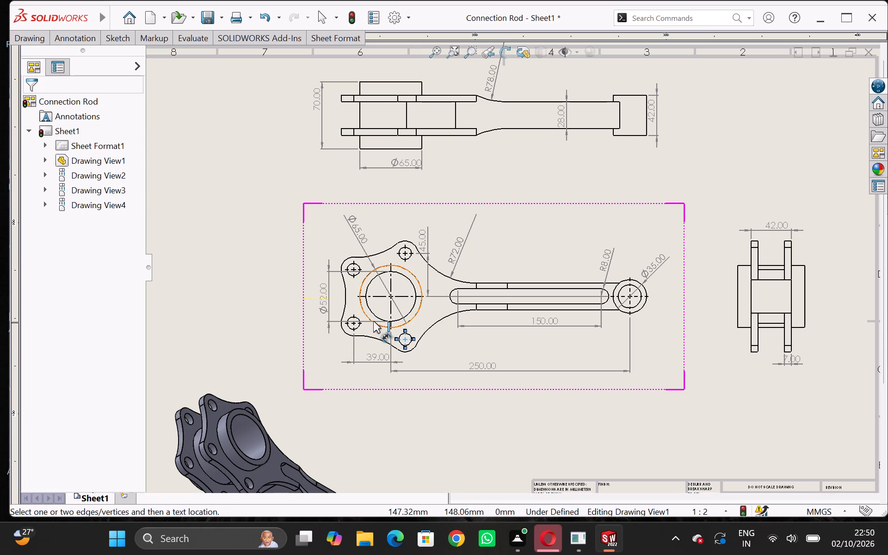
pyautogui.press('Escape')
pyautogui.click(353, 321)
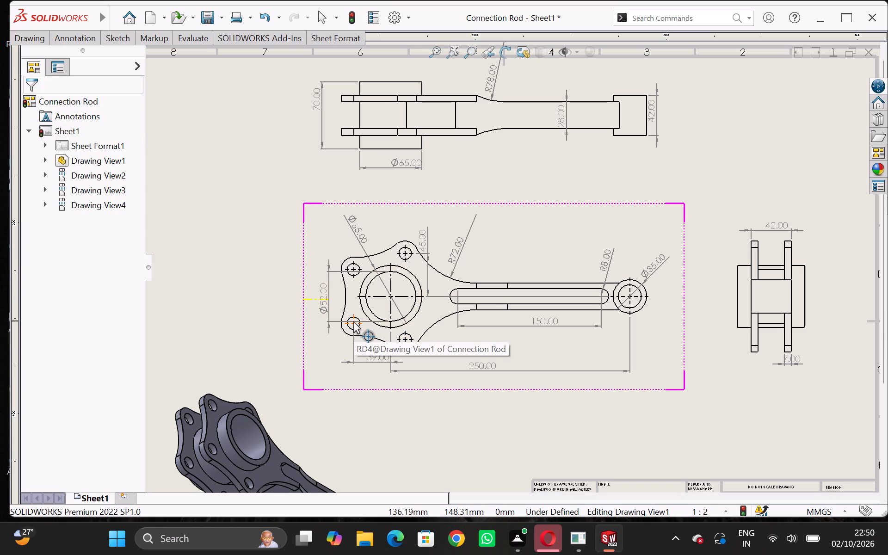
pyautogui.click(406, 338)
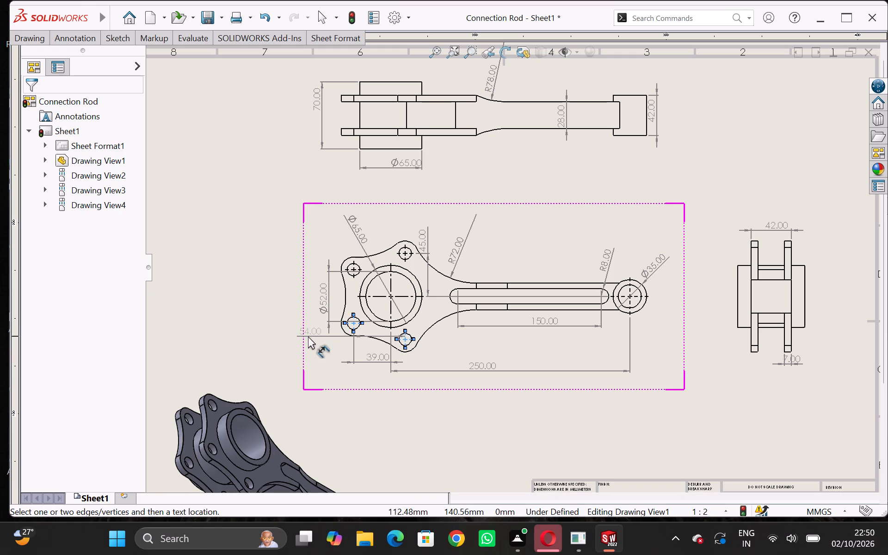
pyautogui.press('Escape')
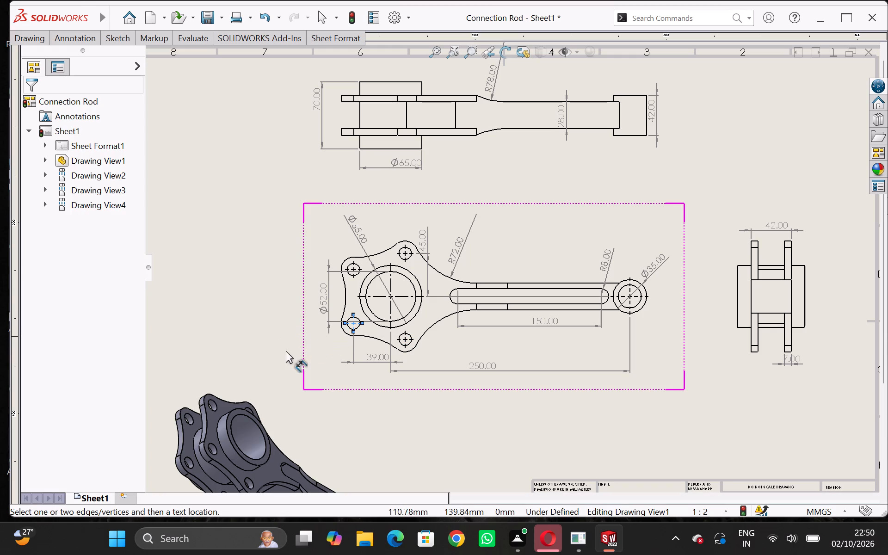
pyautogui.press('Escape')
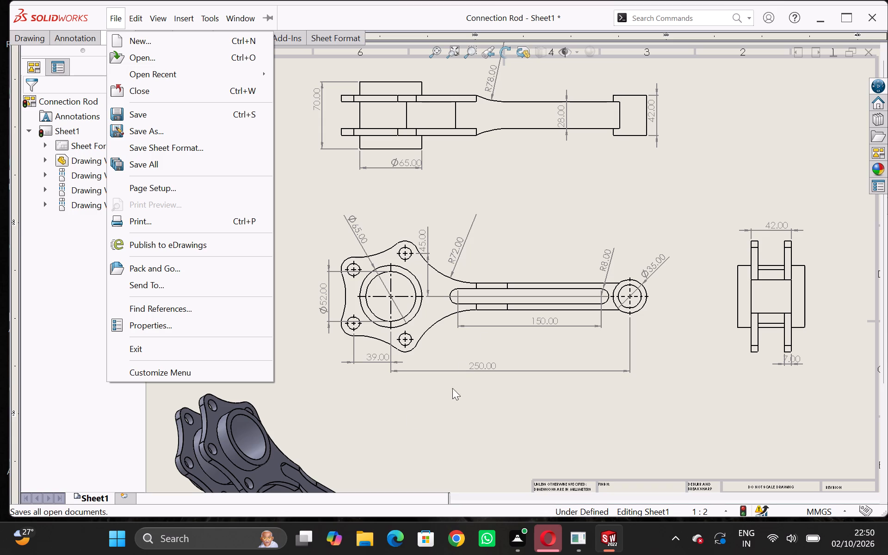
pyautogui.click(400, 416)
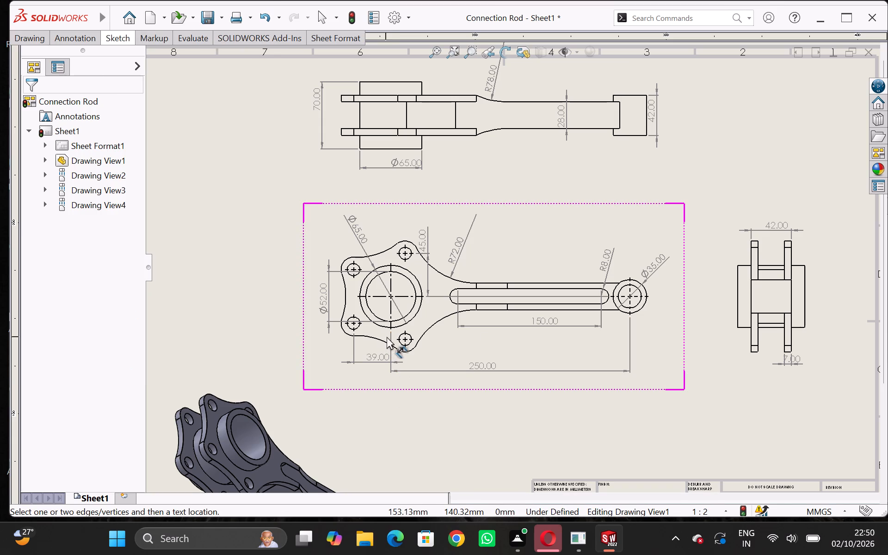
# Dimension the radius of the concave arc on the big end's upper edge in the front view, placing it above the arc.
pyautogui.click(346, 295)
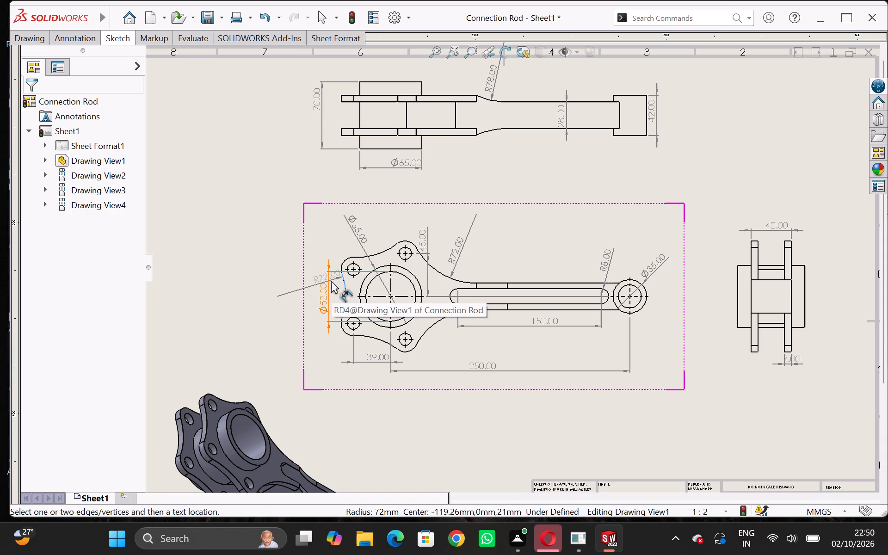
pyautogui.press('Escape')
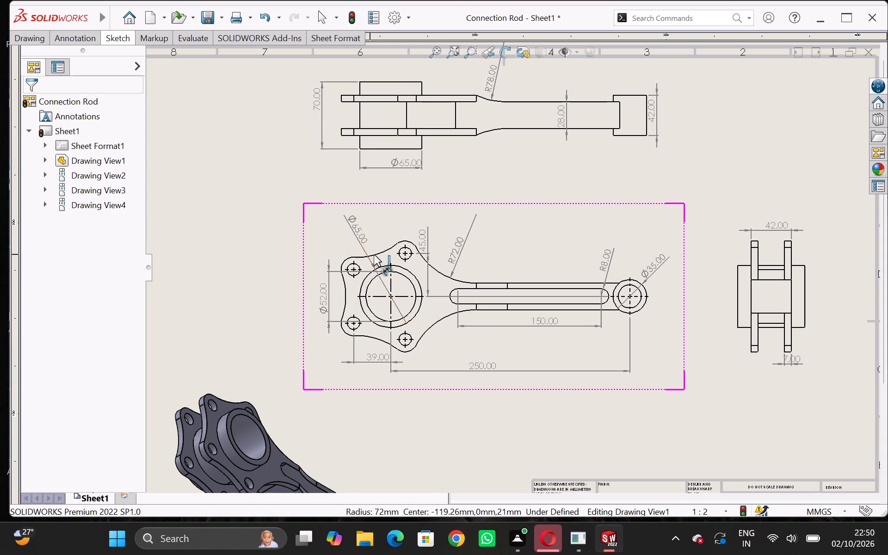
pyautogui.click(376, 254)
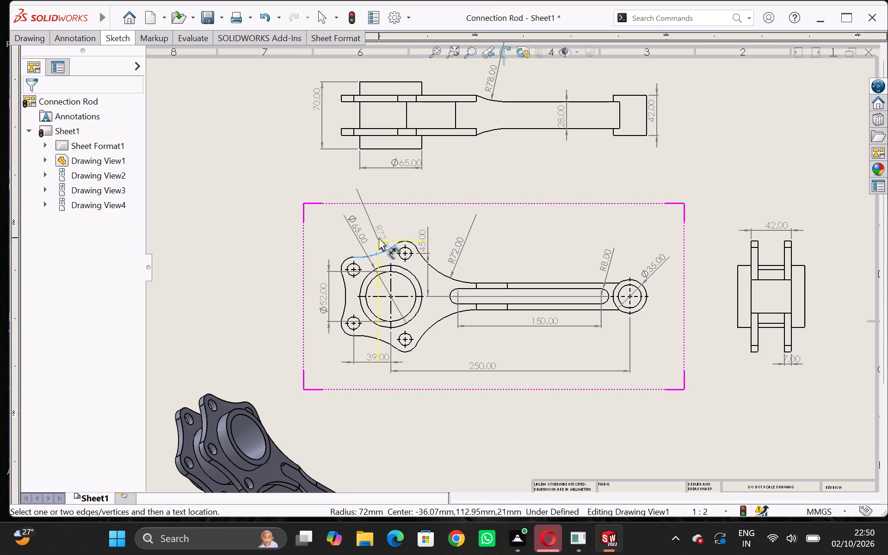
pyautogui.click(379, 238)
pyautogui.press('Escape')
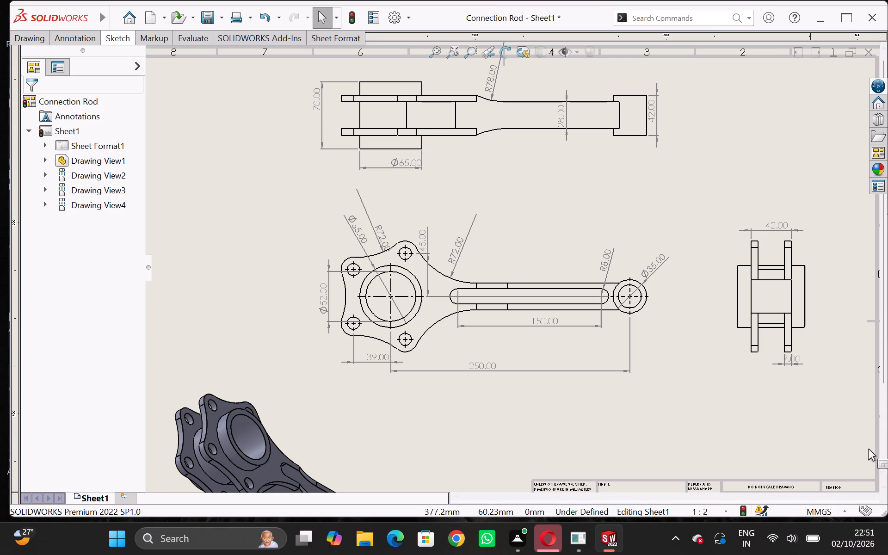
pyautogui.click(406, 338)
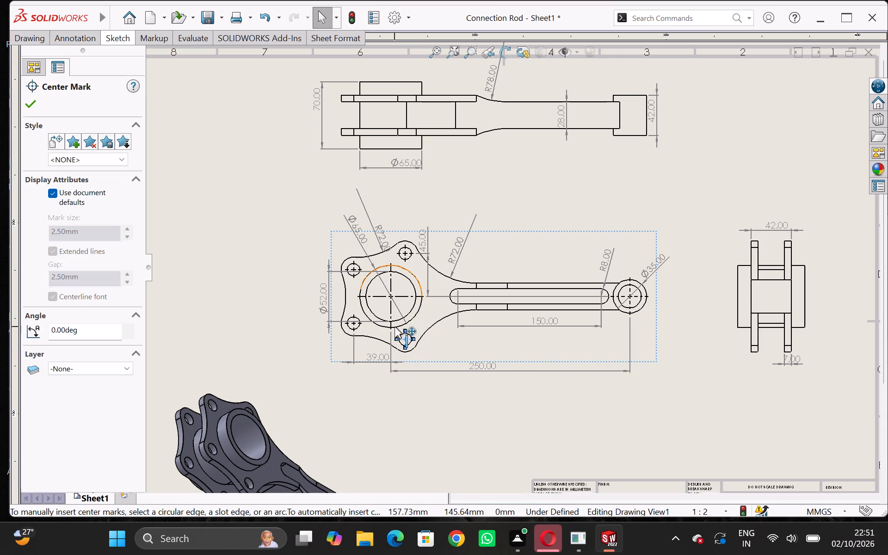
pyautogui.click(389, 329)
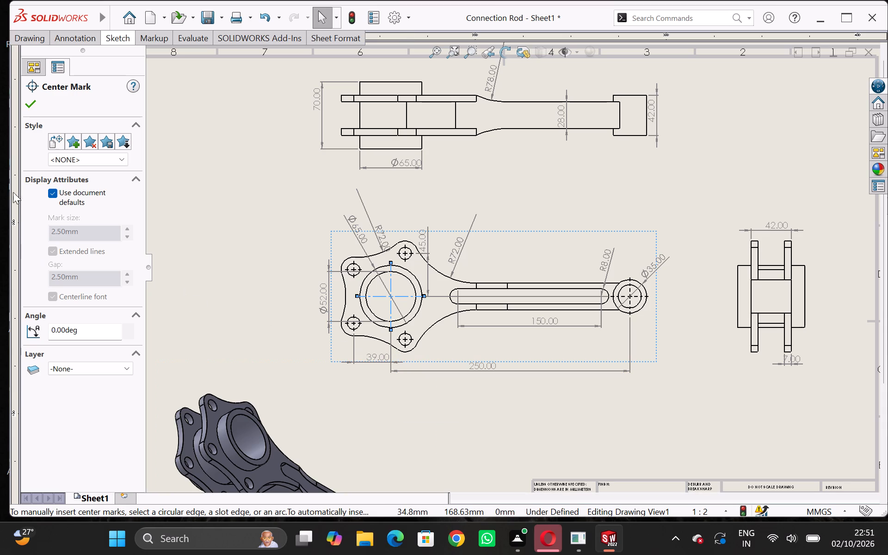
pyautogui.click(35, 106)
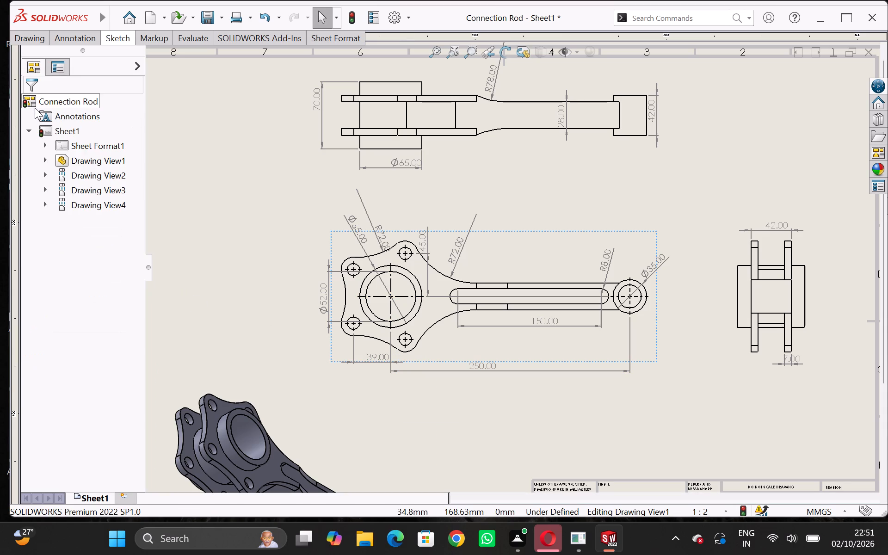
# Dimension the horizontal distance from the big bore's centre to the lower inner bolt hole's centre in the front view, below the centre-distance dimension.
pyautogui.click(128, 42)
pyautogui.click(42, 65)
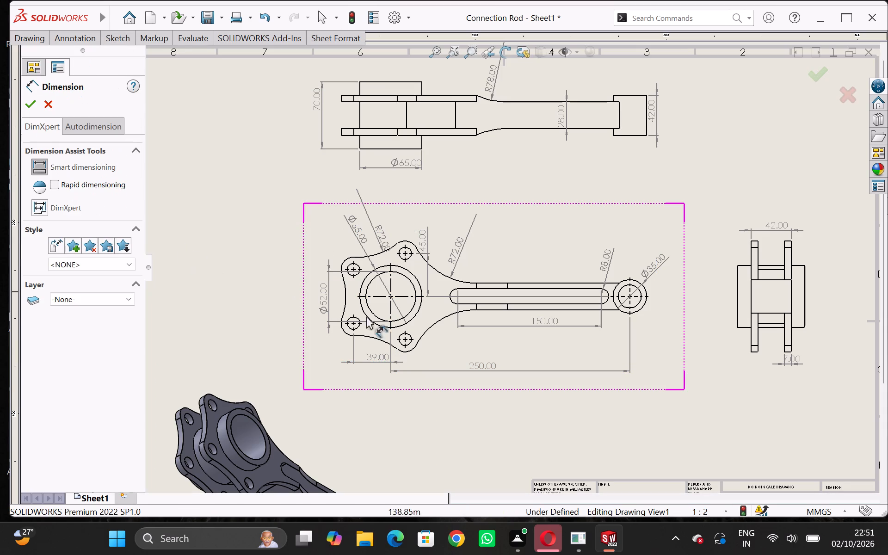
pyautogui.click(405, 339)
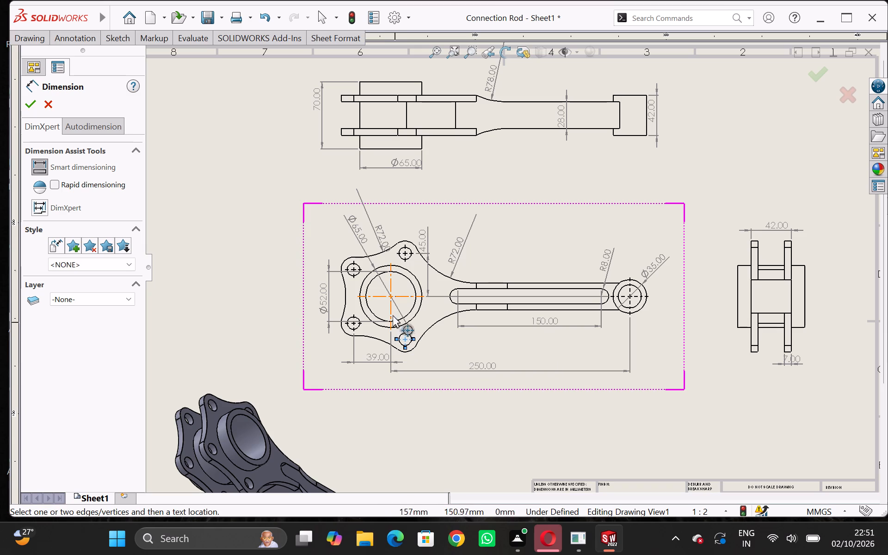
pyautogui.click(390, 309)
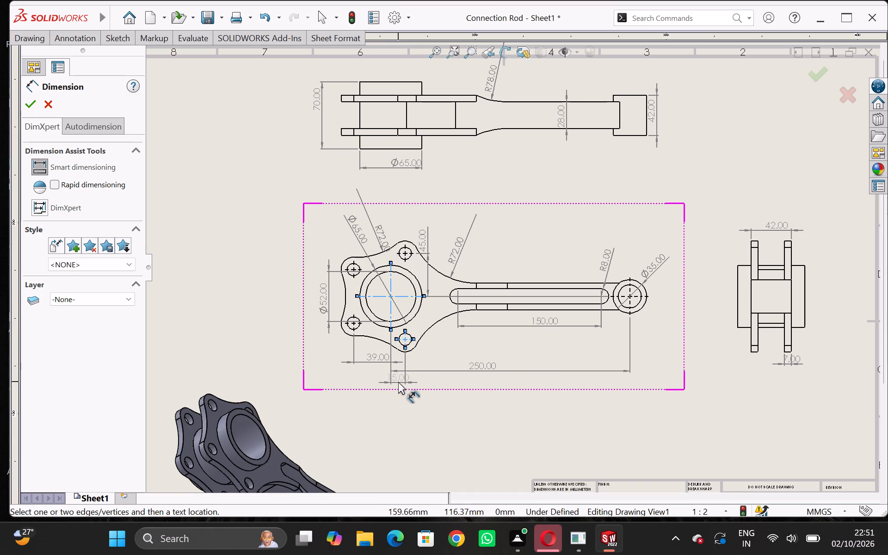
pyautogui.click(399, 379)
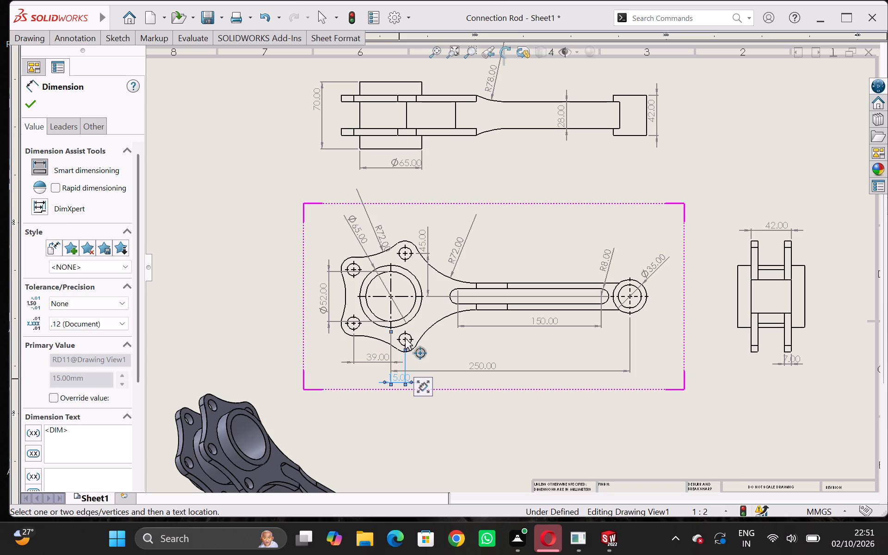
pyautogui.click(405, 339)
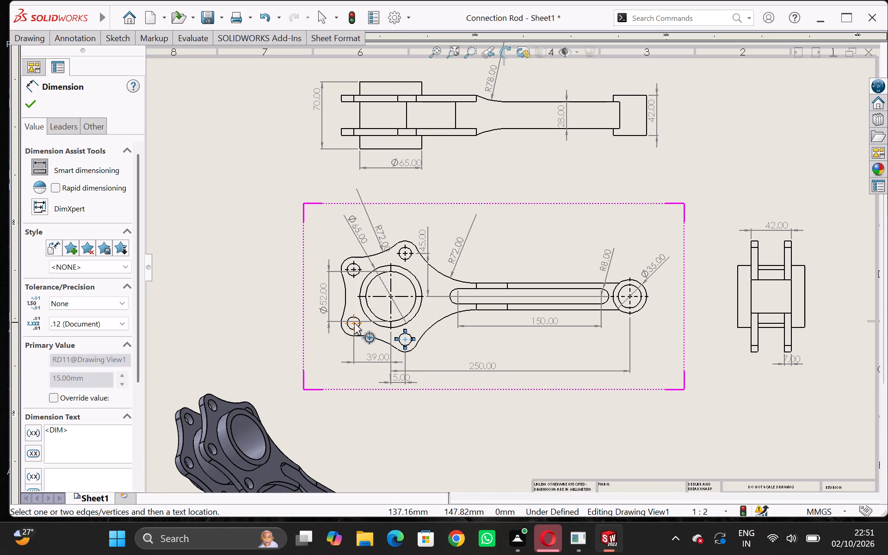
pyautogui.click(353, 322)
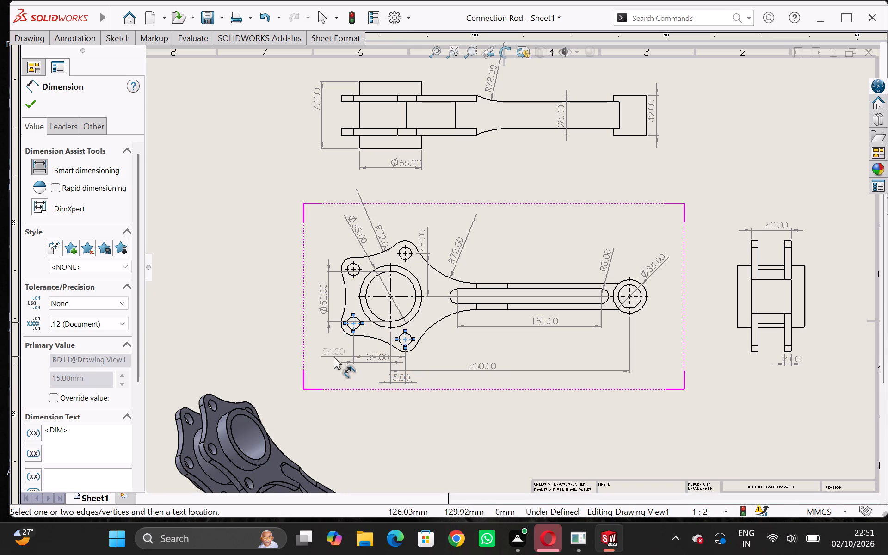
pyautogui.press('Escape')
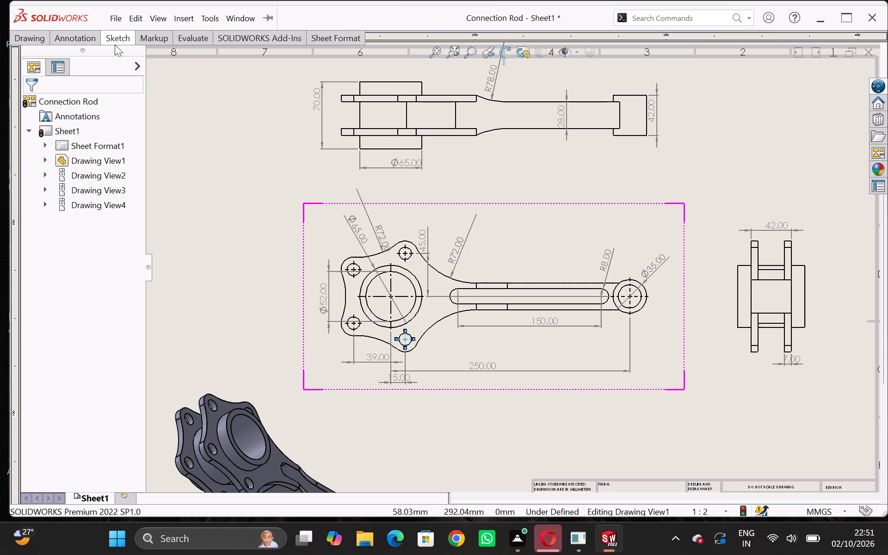
# Sketch a horizontal centerline about 71.5 mm long from the lower outer bolt hole's centre towards the rod in the front view.
pyautogui.click(125, 37)
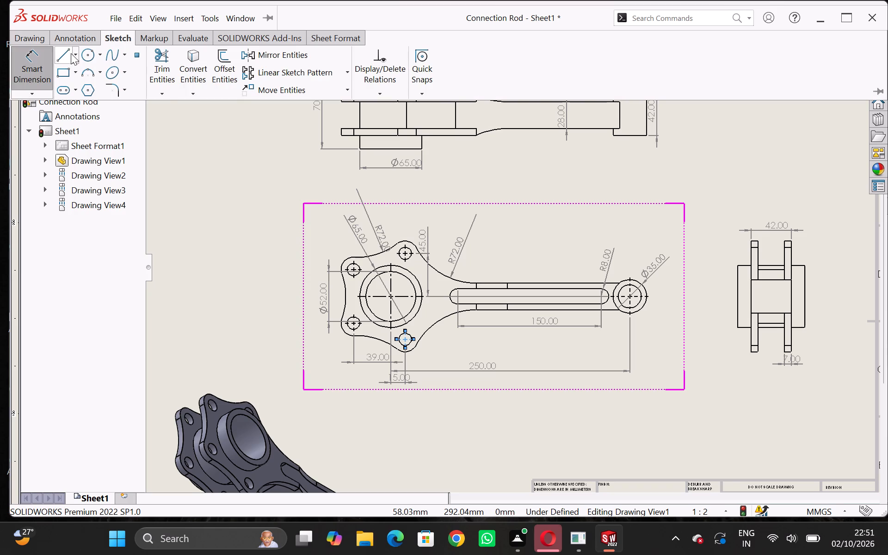
pyautogui.click(74, 51)
pyautogui.click(68, 85)
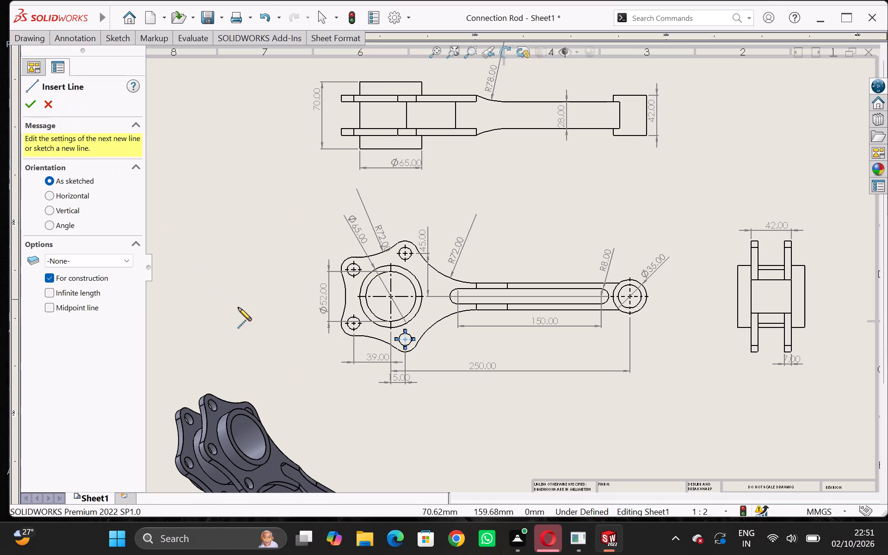
pyautogui.click(352, 324)
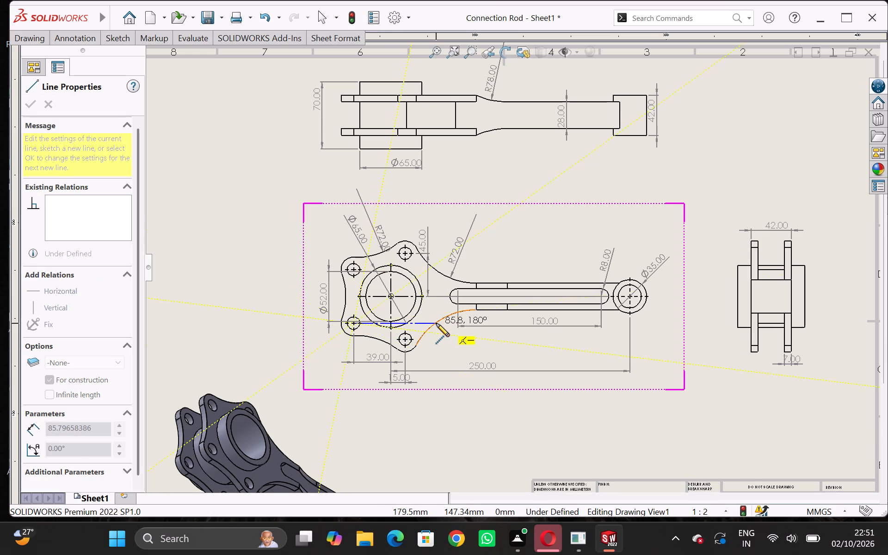
pyautogui.click(421, 321)
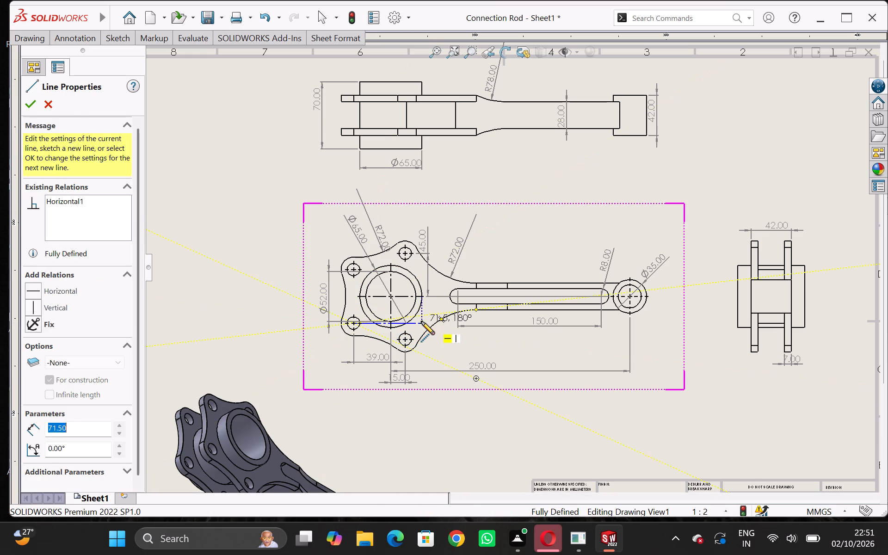
pyautogui.press('Escape')
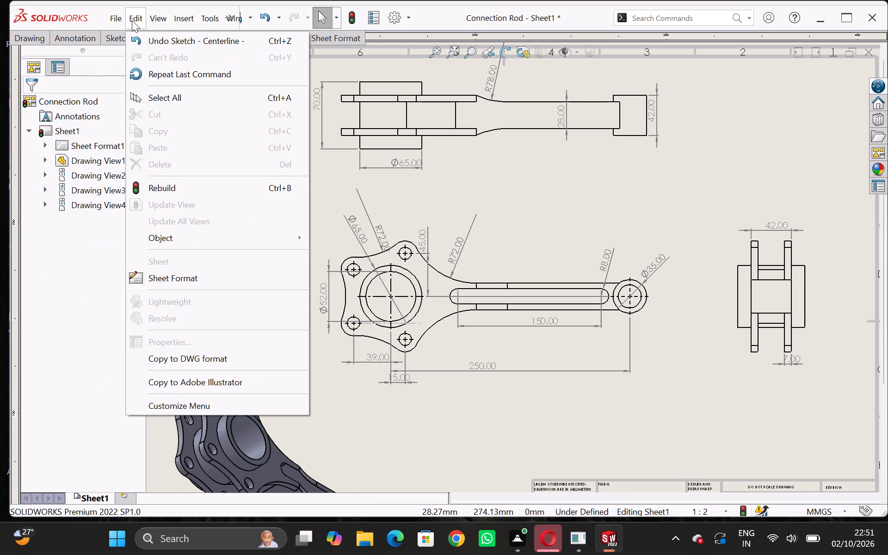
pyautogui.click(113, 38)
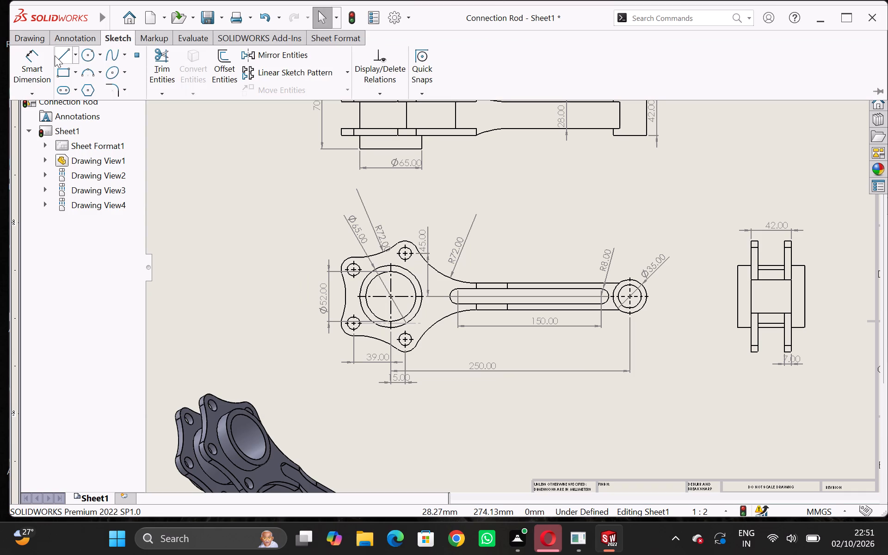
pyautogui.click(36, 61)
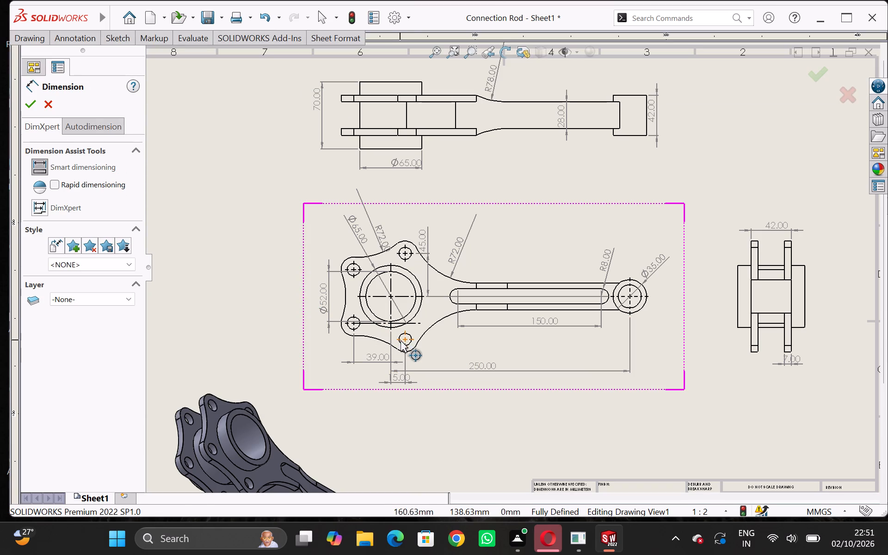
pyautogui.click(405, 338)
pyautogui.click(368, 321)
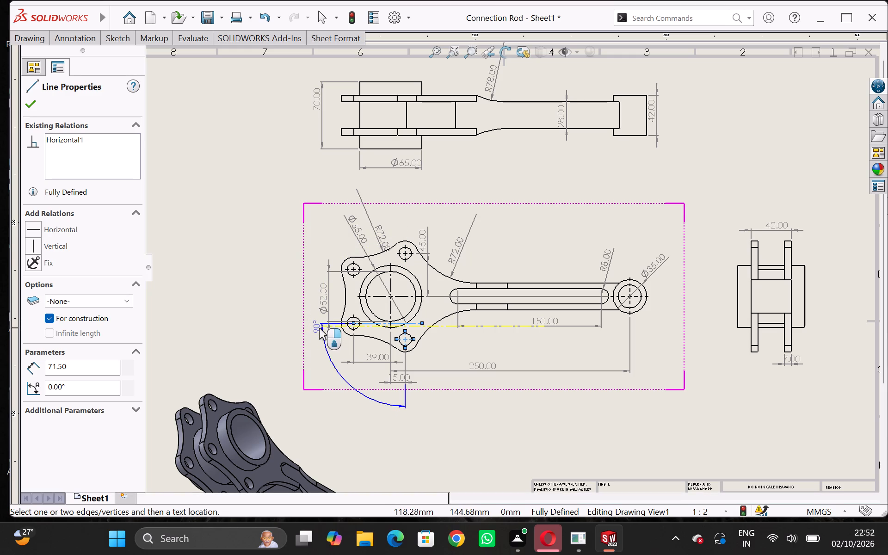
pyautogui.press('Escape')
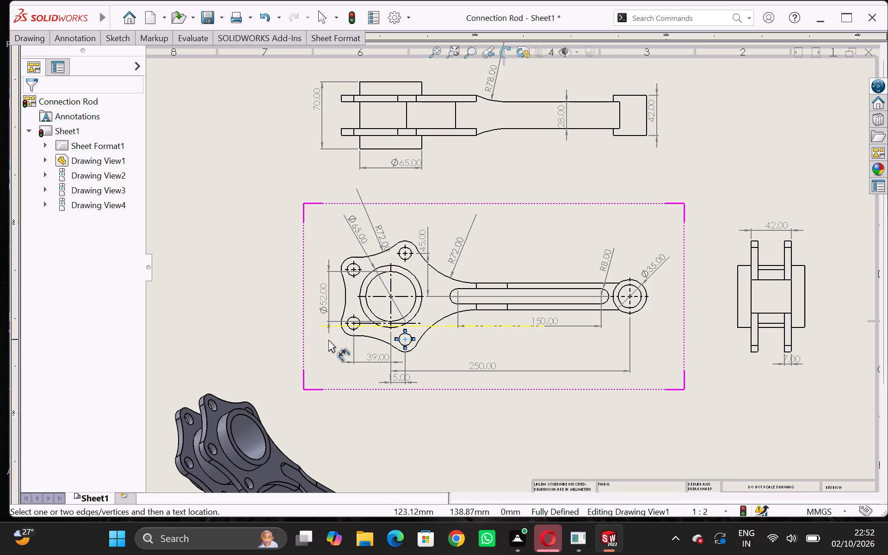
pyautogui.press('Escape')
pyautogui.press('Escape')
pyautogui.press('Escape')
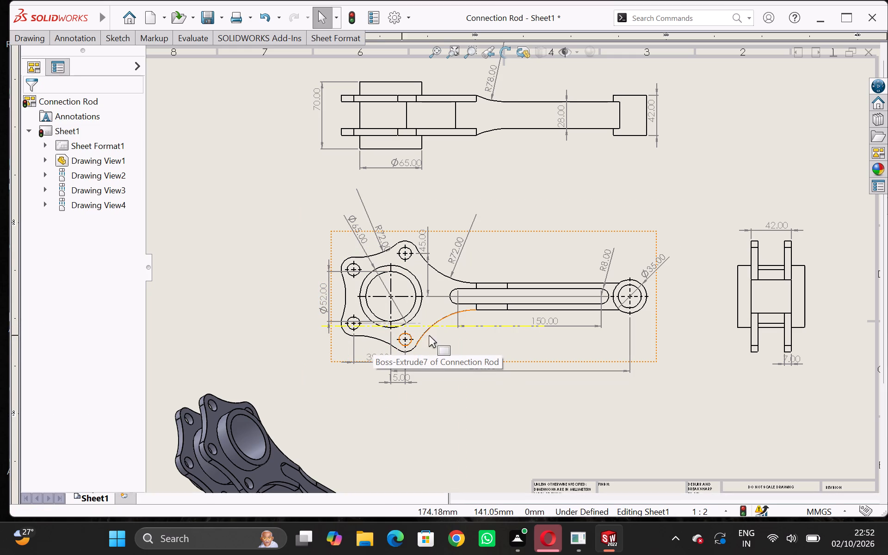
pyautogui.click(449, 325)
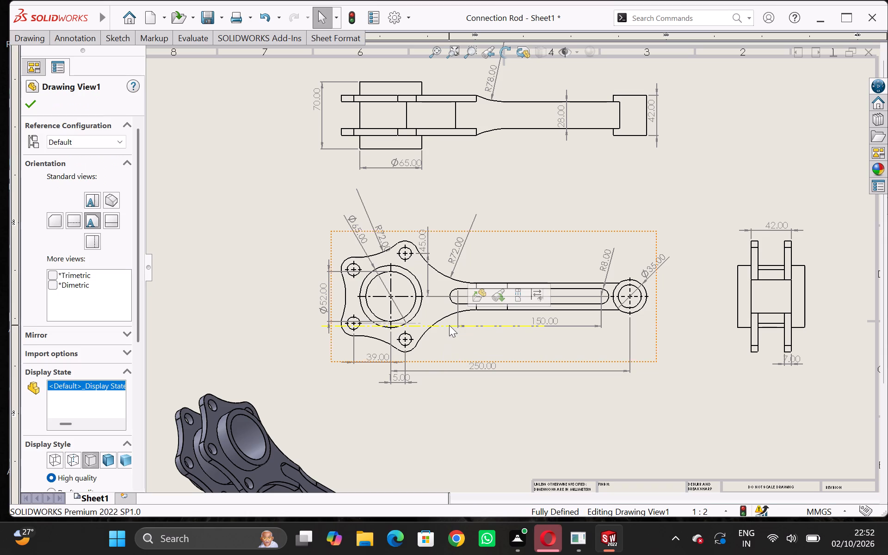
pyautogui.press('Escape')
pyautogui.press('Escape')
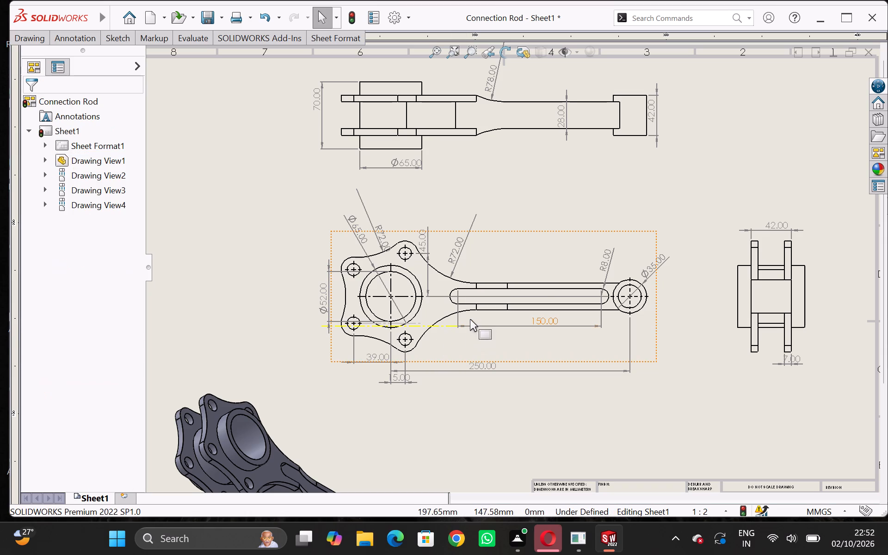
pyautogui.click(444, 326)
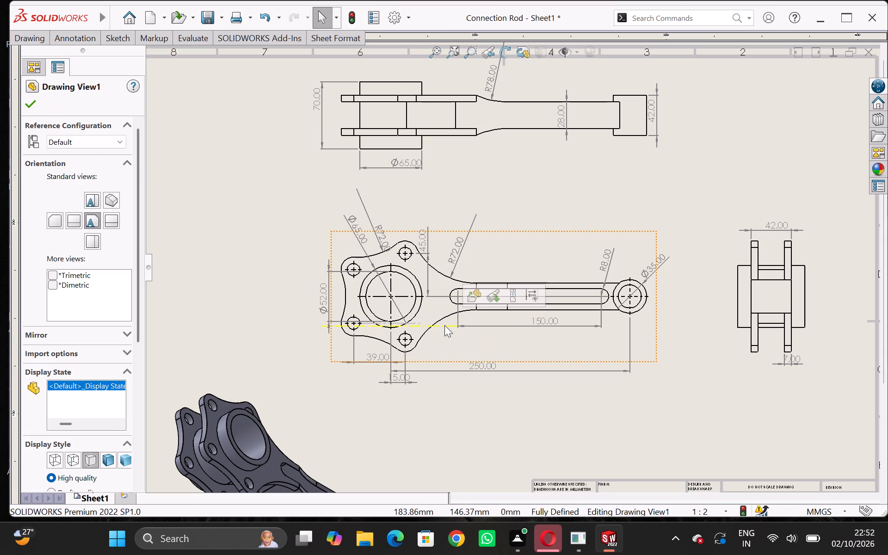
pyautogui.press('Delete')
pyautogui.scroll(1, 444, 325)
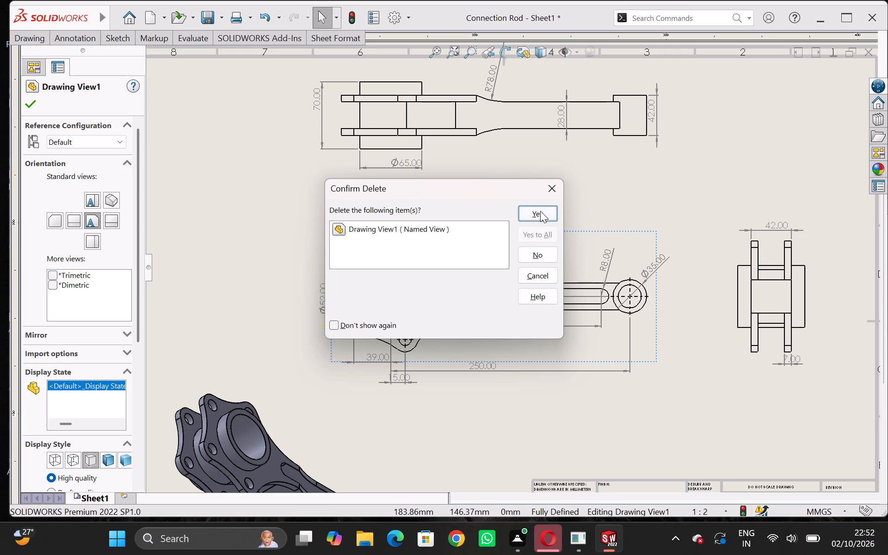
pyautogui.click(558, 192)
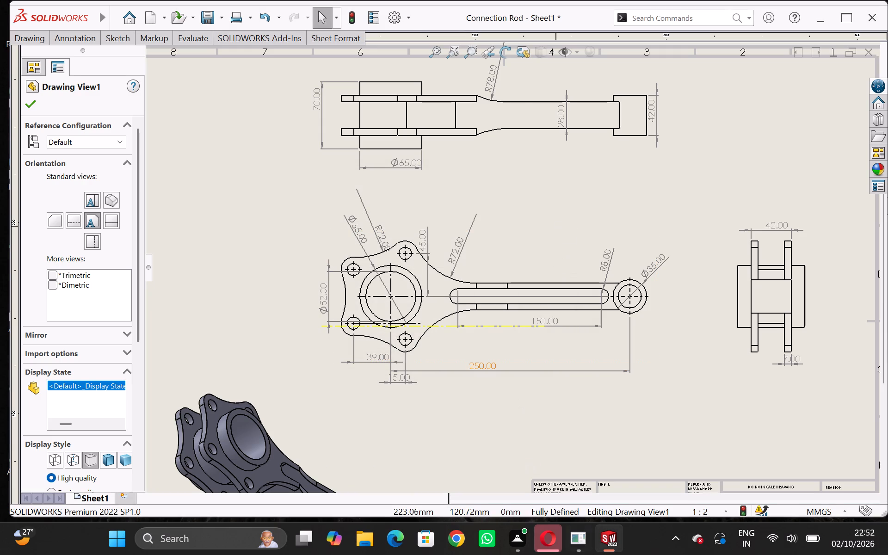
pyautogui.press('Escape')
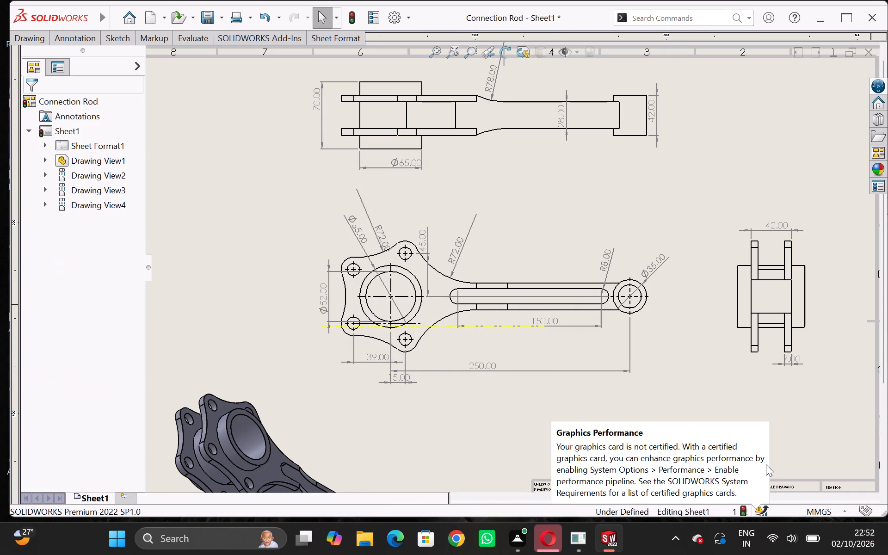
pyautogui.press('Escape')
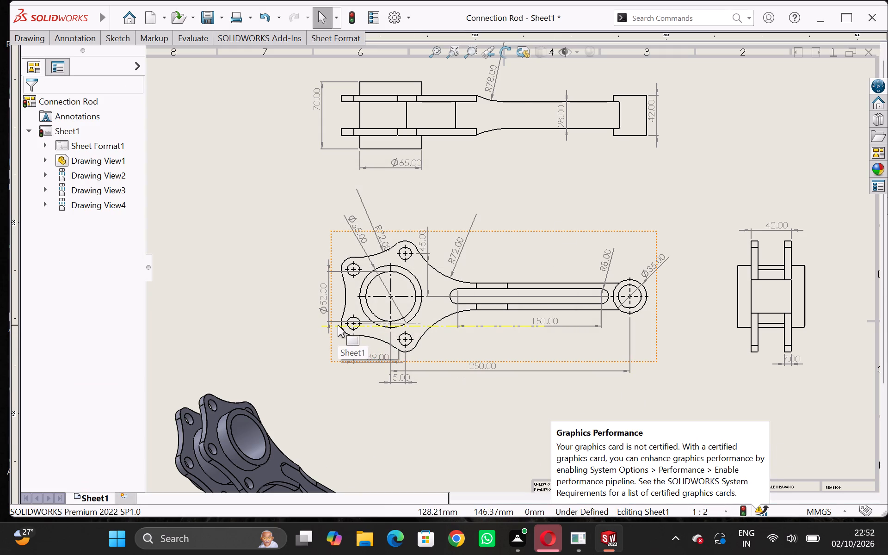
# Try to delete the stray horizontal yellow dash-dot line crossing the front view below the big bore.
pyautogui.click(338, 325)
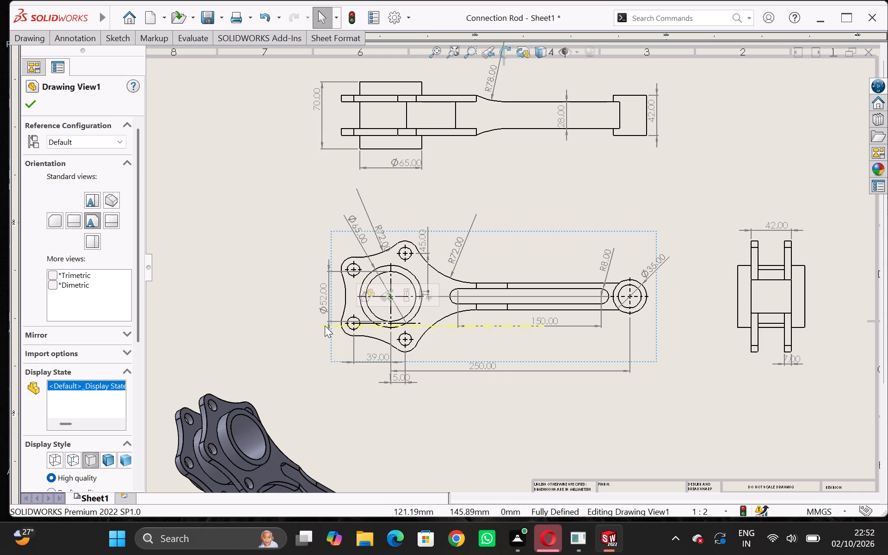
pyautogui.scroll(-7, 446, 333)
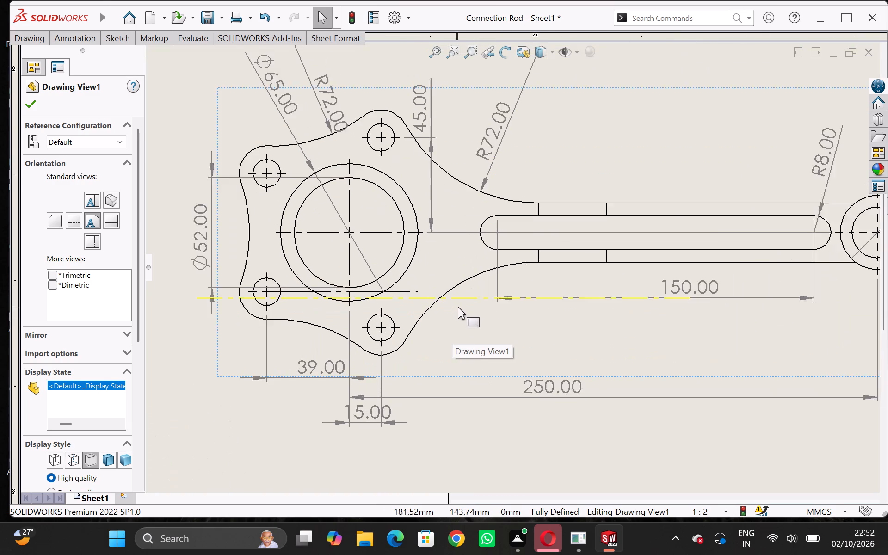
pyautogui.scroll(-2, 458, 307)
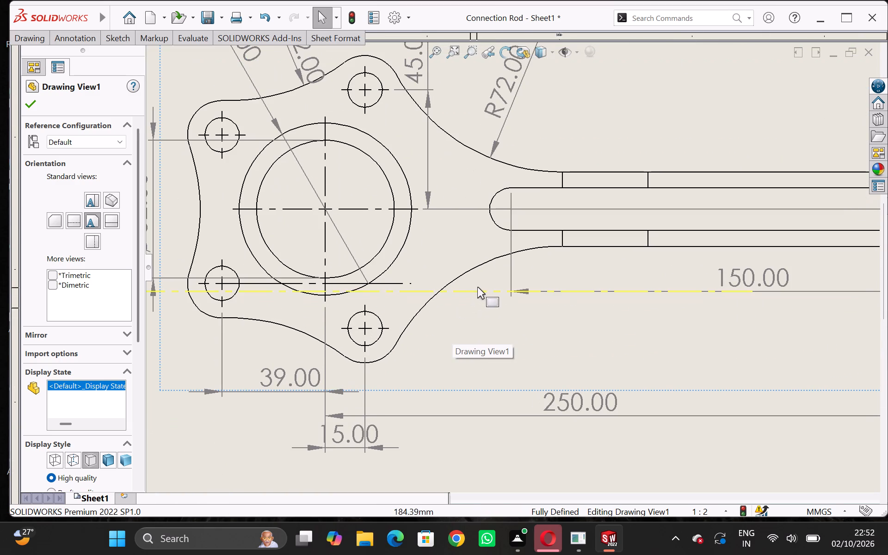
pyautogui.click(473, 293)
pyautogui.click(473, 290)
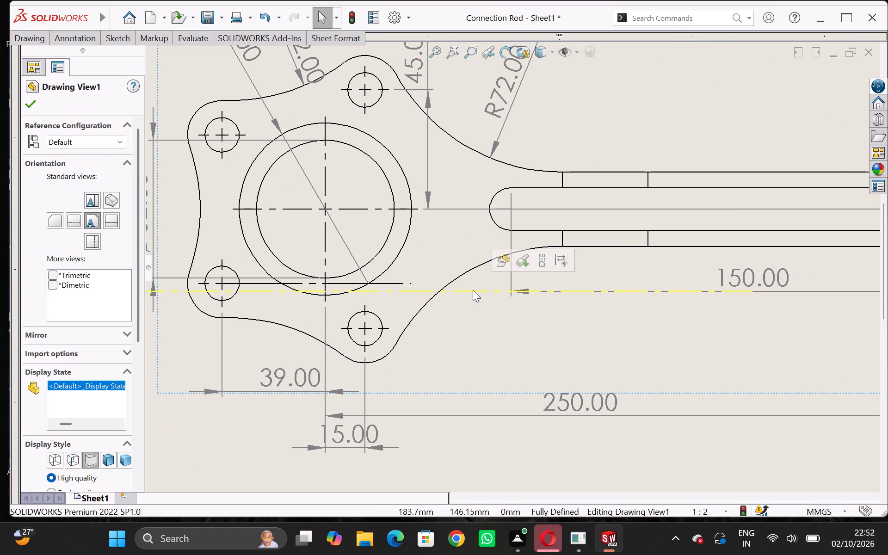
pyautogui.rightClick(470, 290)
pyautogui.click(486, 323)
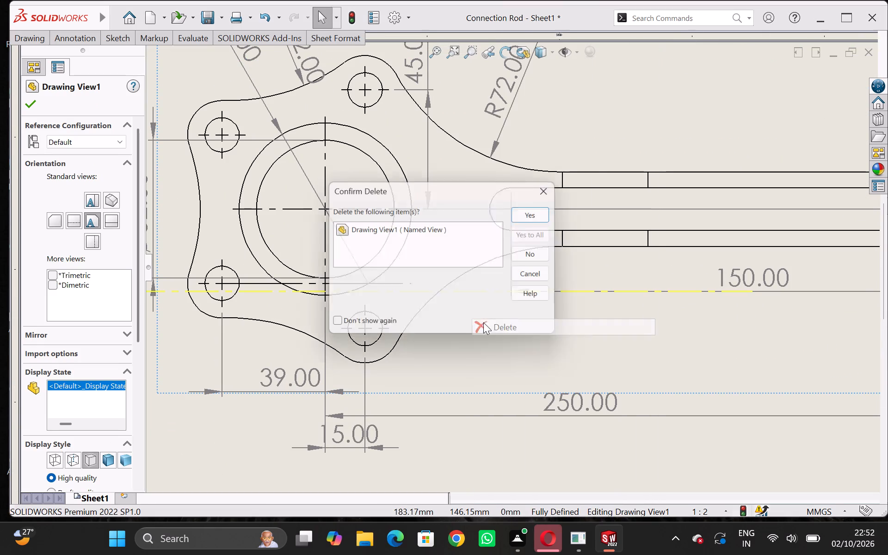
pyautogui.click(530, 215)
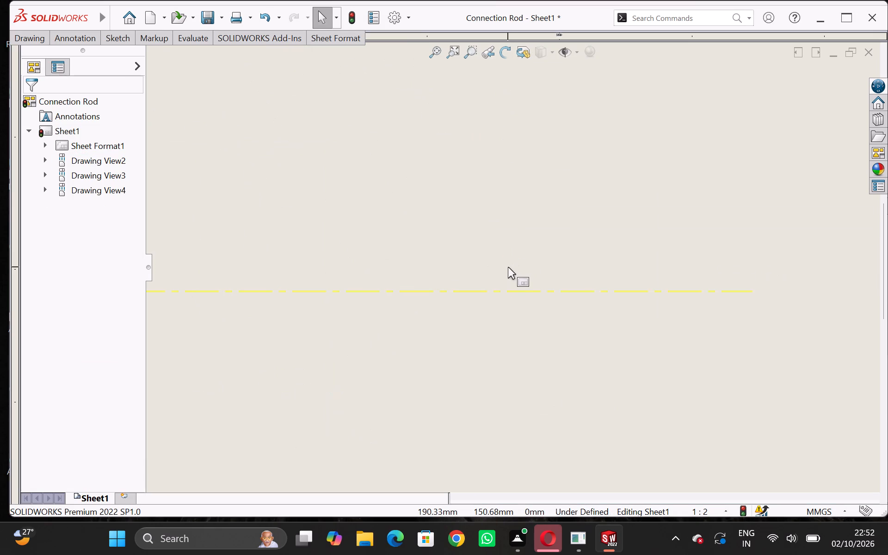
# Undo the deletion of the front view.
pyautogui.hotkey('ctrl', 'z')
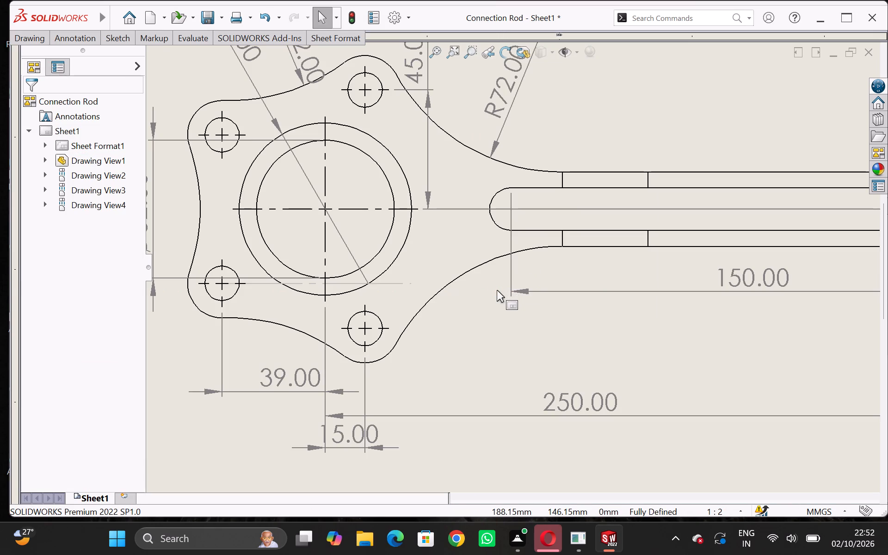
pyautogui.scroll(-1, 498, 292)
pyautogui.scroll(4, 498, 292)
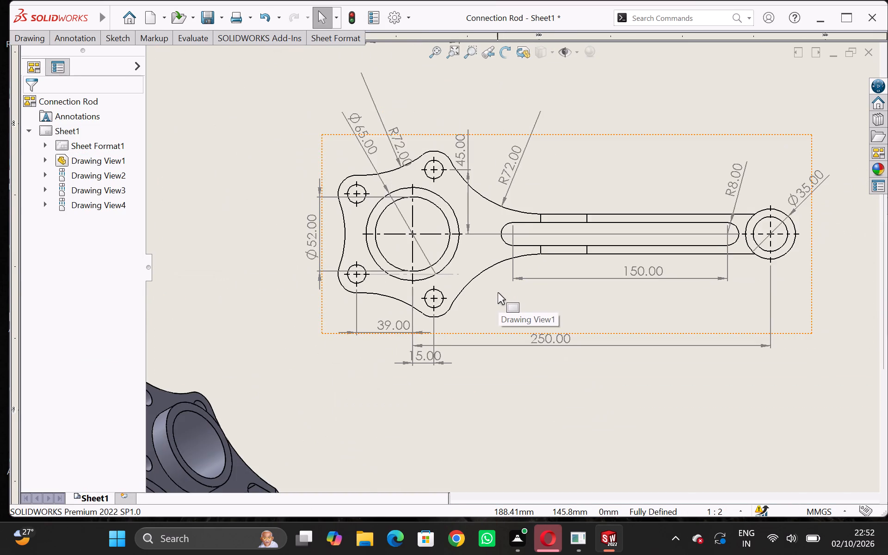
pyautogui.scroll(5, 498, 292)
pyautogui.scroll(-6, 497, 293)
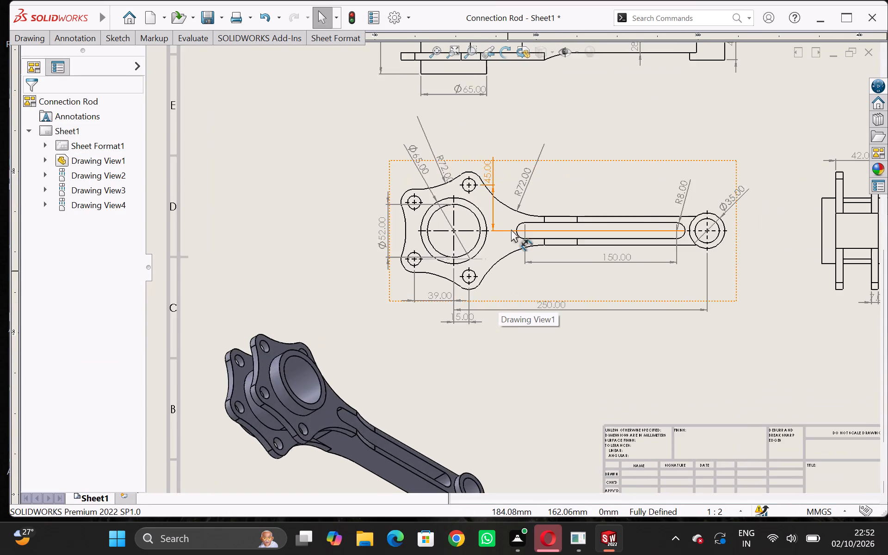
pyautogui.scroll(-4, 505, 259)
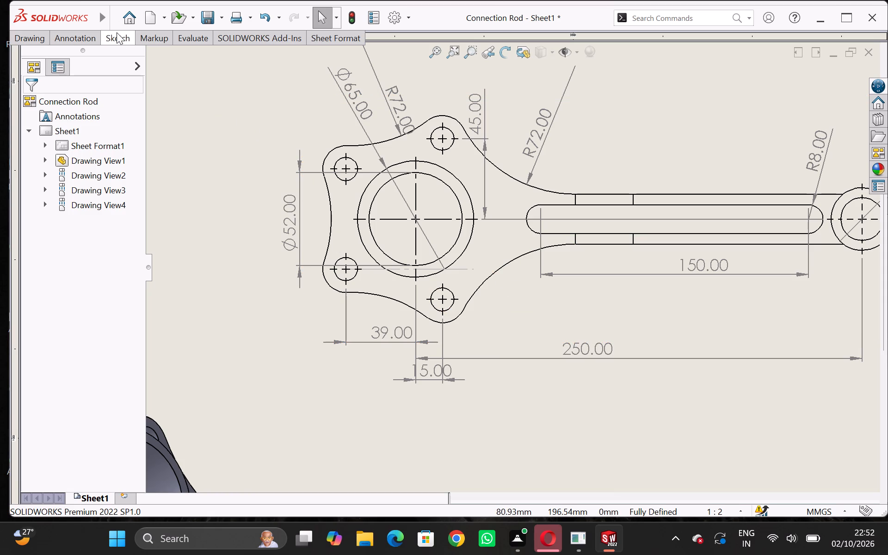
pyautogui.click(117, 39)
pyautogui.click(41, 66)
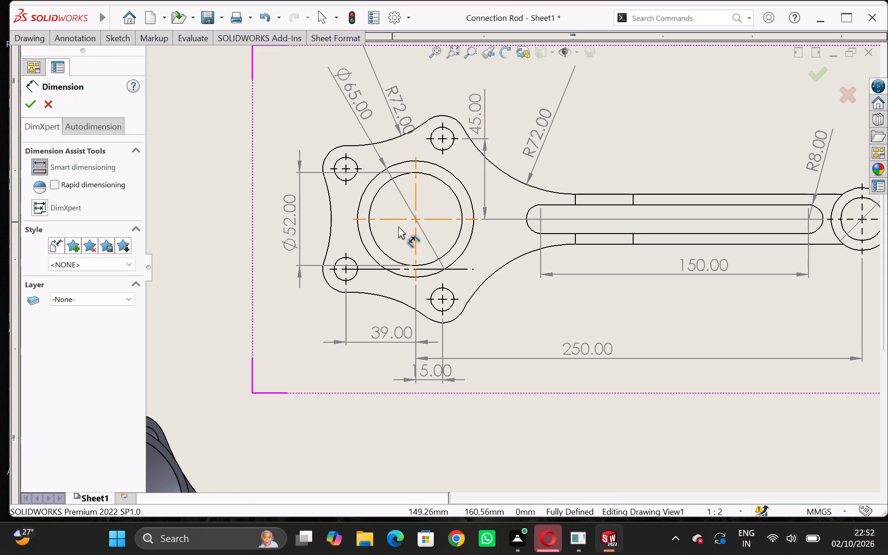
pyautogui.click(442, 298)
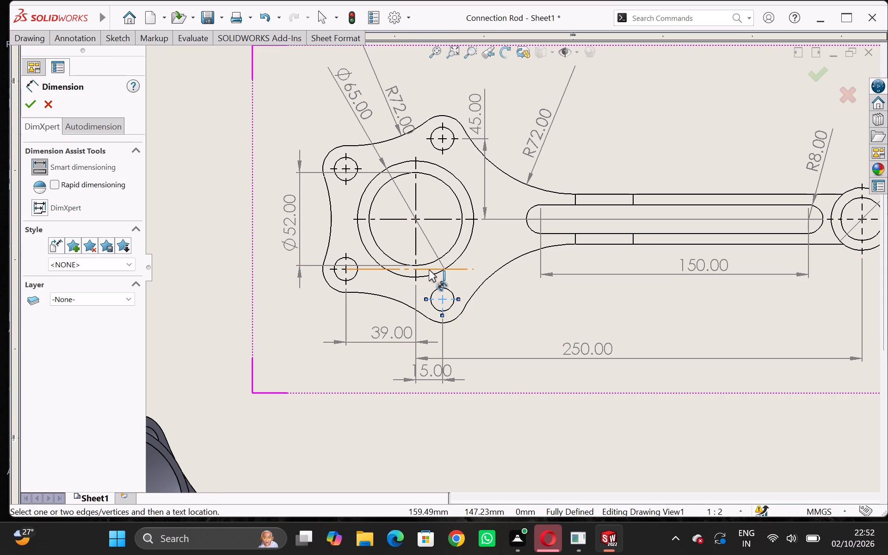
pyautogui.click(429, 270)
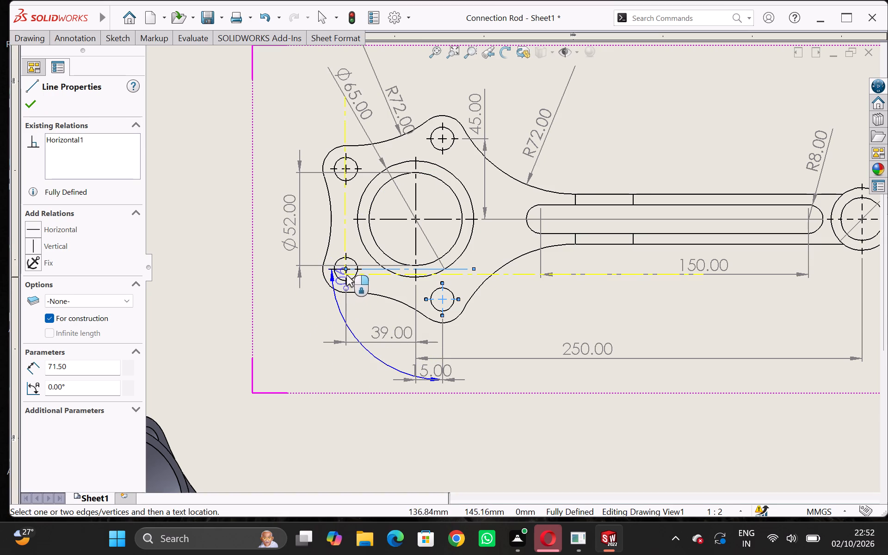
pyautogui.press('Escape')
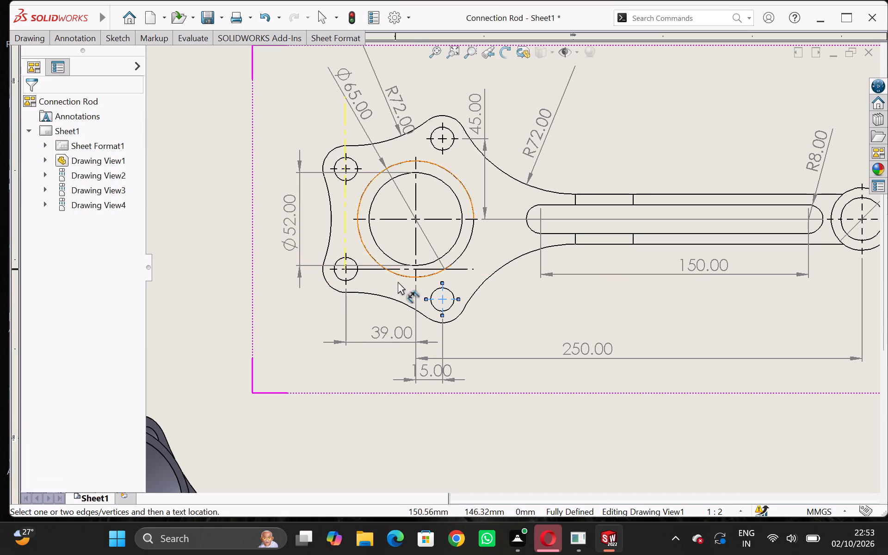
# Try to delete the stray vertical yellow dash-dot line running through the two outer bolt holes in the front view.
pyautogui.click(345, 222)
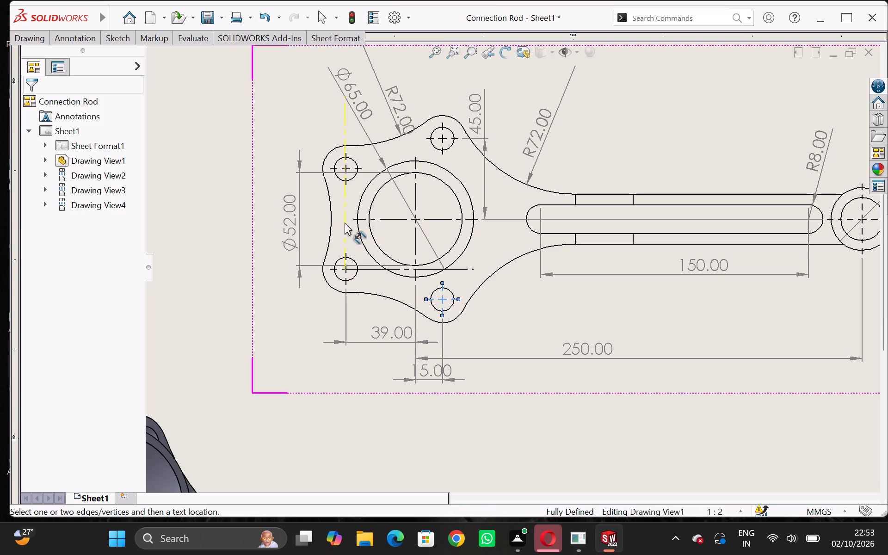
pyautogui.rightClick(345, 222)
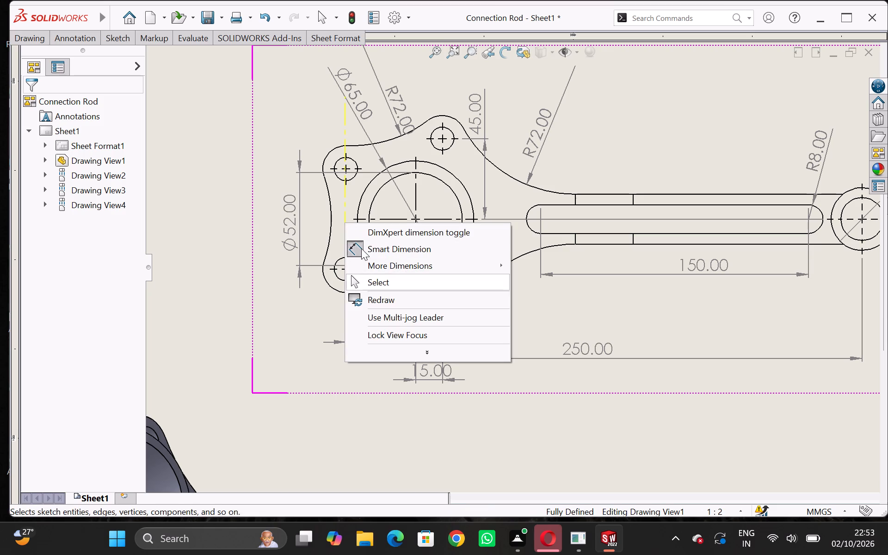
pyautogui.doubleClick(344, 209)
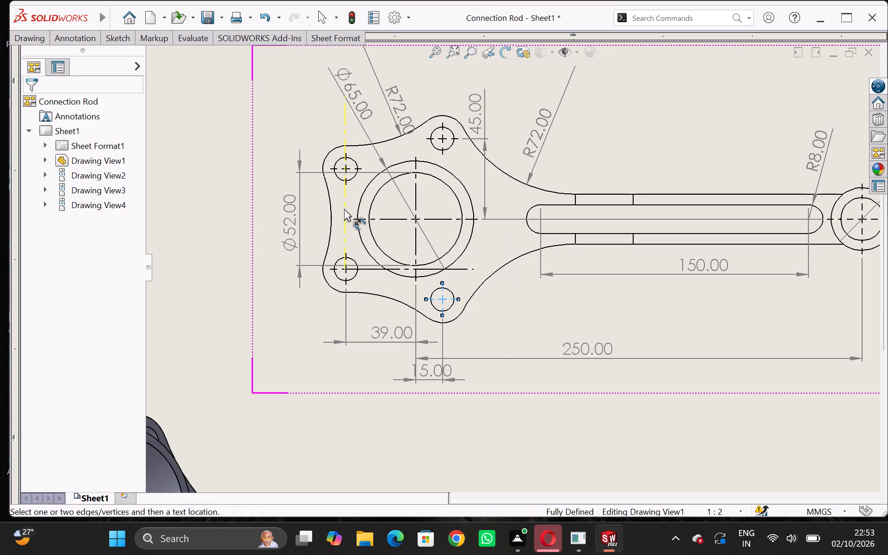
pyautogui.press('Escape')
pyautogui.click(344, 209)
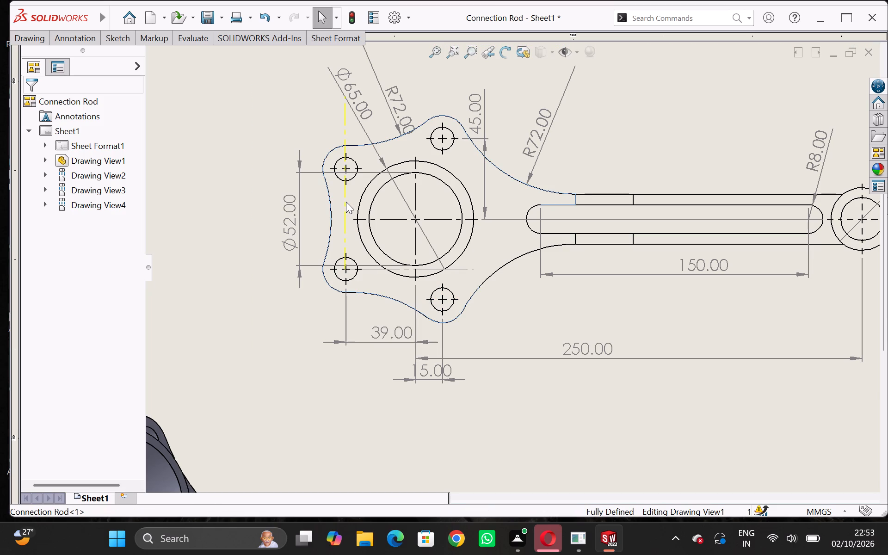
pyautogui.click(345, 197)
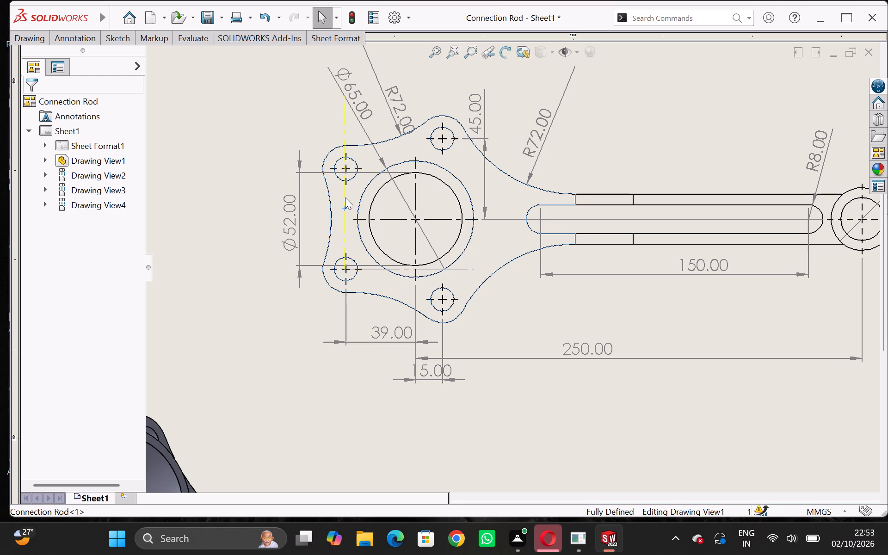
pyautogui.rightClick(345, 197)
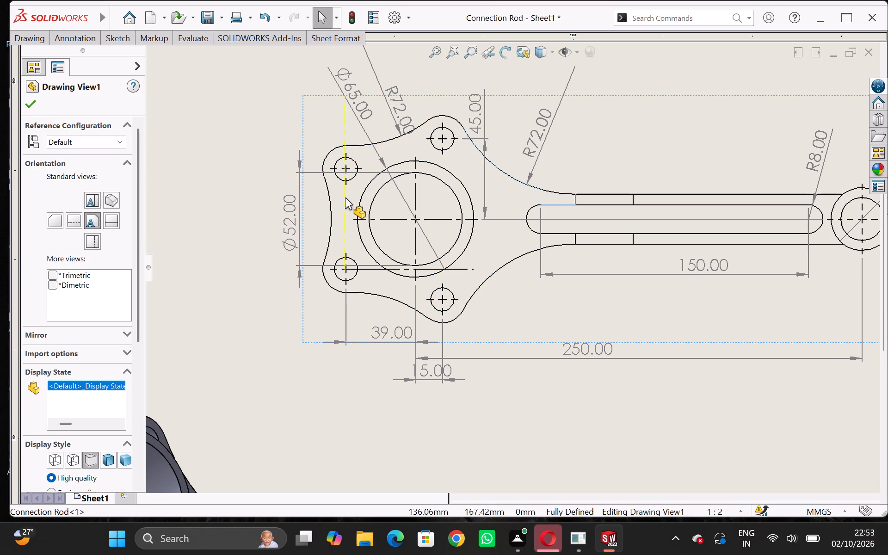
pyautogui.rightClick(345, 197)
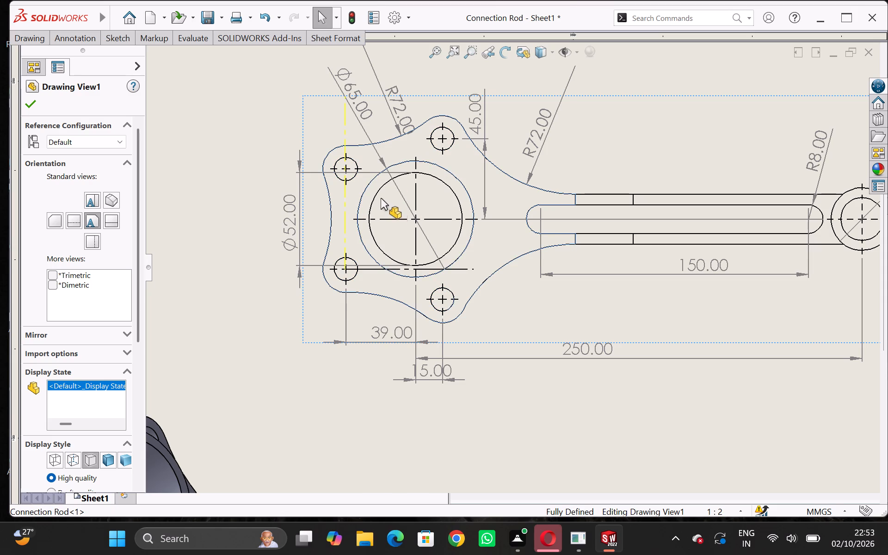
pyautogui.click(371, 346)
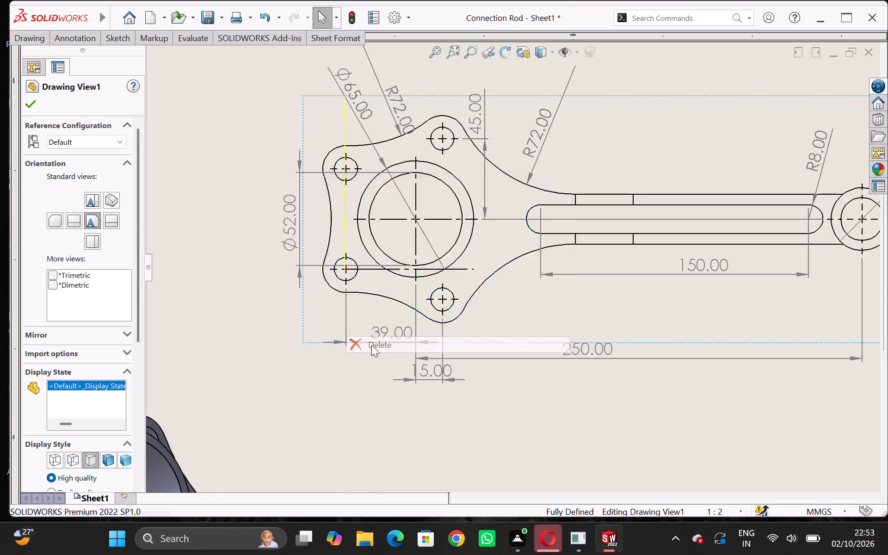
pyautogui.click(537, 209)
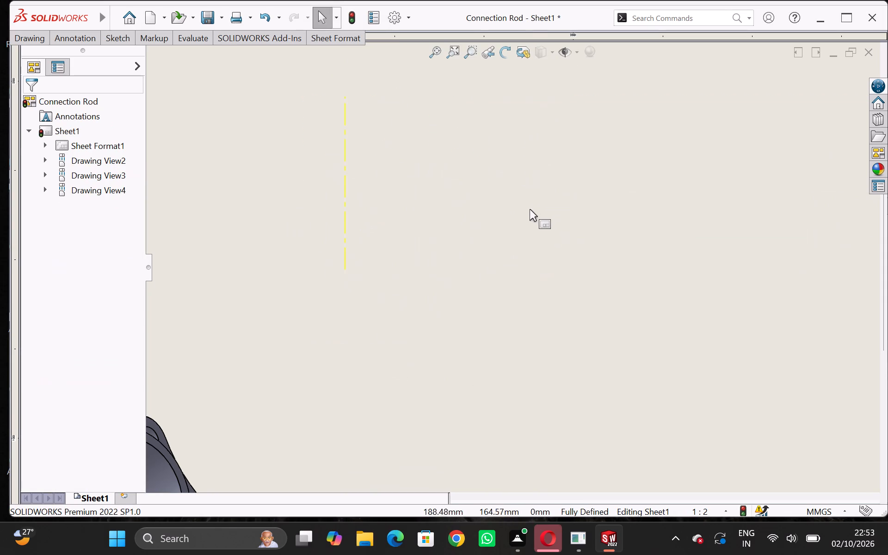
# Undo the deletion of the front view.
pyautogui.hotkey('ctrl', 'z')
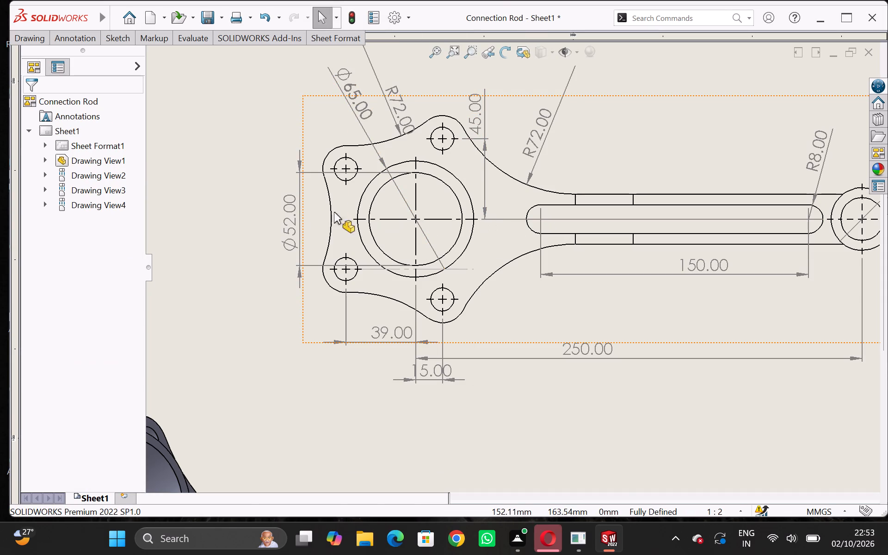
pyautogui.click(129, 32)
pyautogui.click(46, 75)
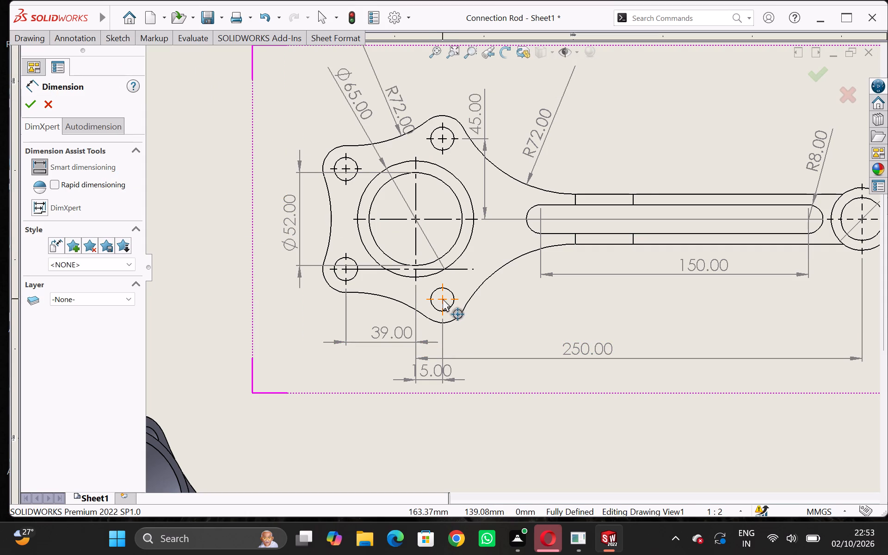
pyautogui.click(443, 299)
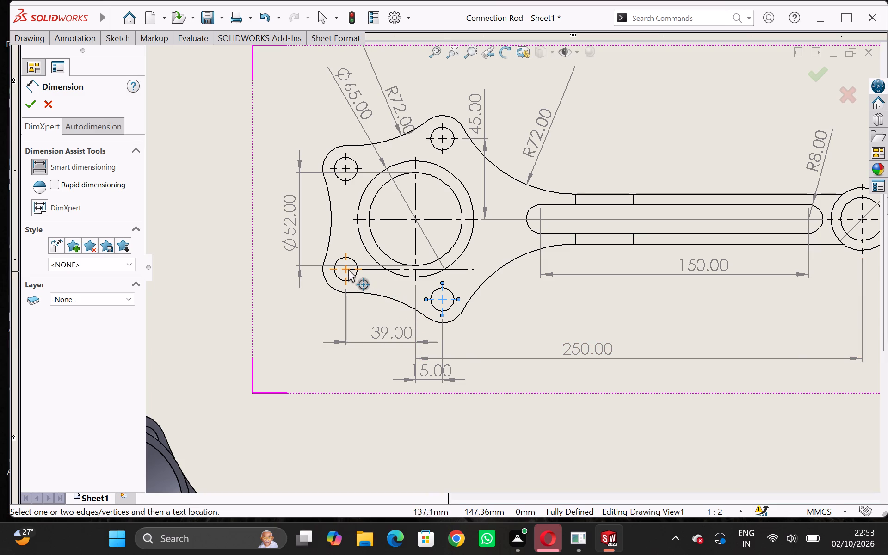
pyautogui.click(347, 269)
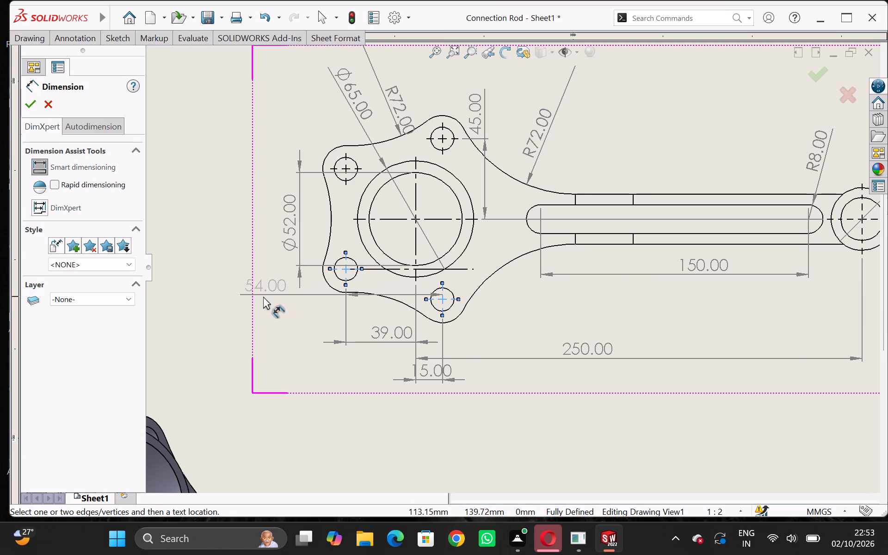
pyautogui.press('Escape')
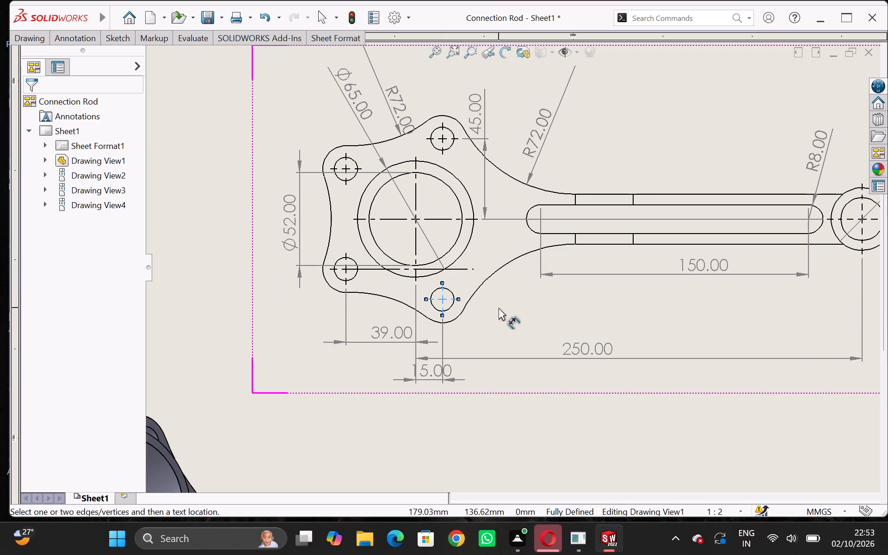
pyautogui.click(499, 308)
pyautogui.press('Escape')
# Delete the stray horizontal construction line running from the lower outer bolt hole across the big end in the front view.
pyautogui.click(462, 269)
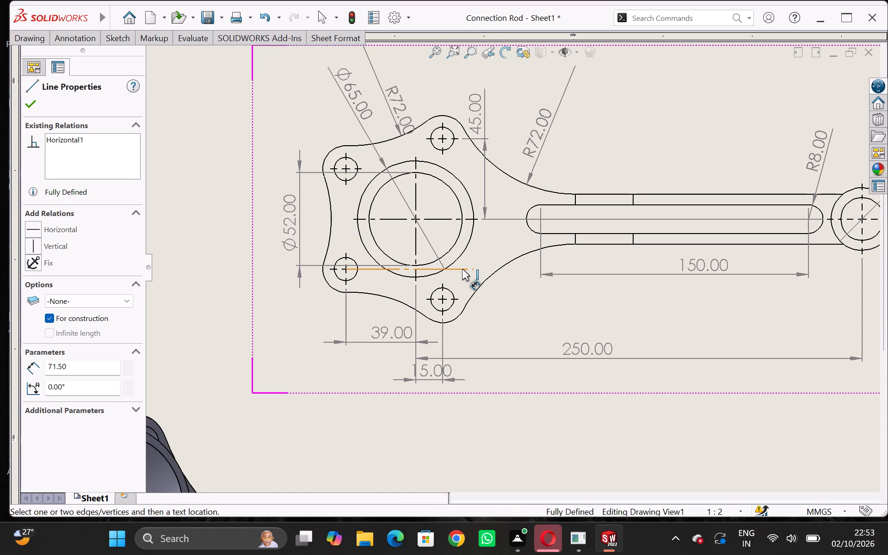
pyautogui.press('Delete')
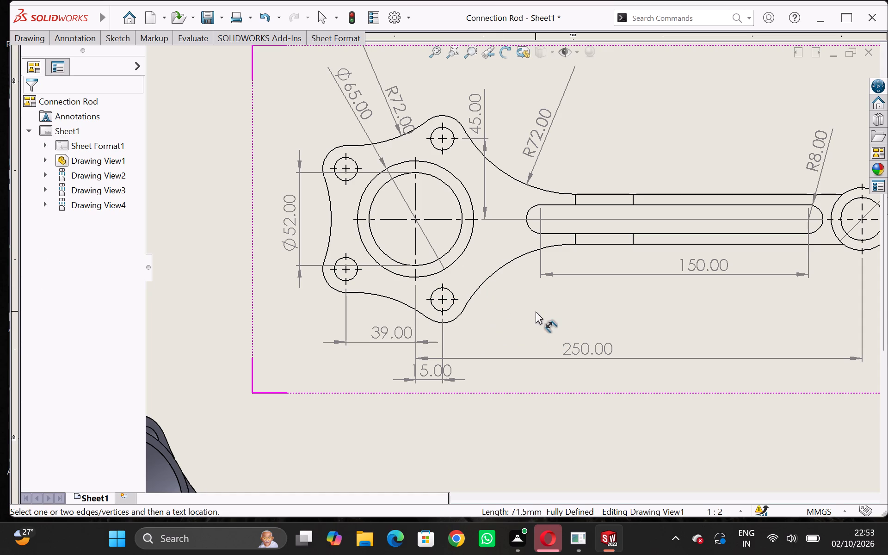
# Dimension the diameter of the big end's inner bore circle in the front view, placing the text outside the lower profile.
pyautogui.scroll(-2, 535, 311)
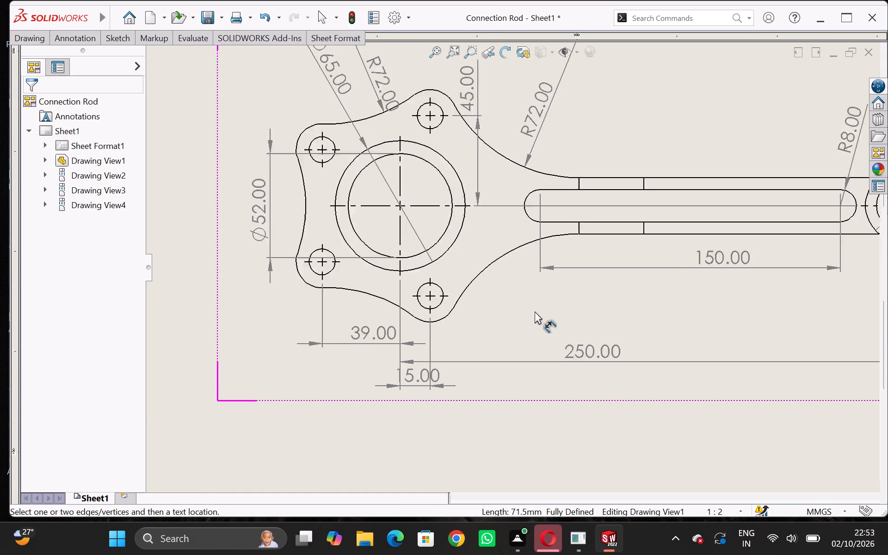
pyautogui.scroll(5, 535, 311)
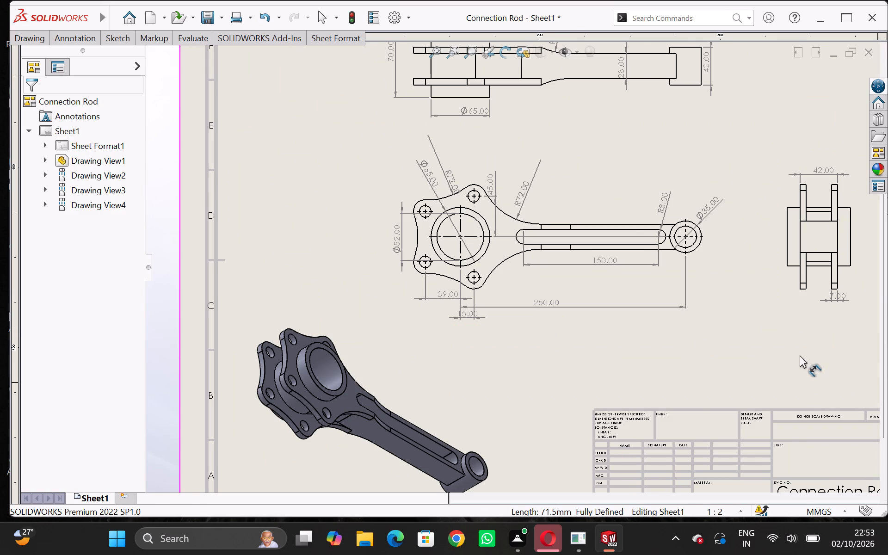
pyautogui.scroll(2, 799, 355)
pyautogui.scroll(-3, 599, 190)
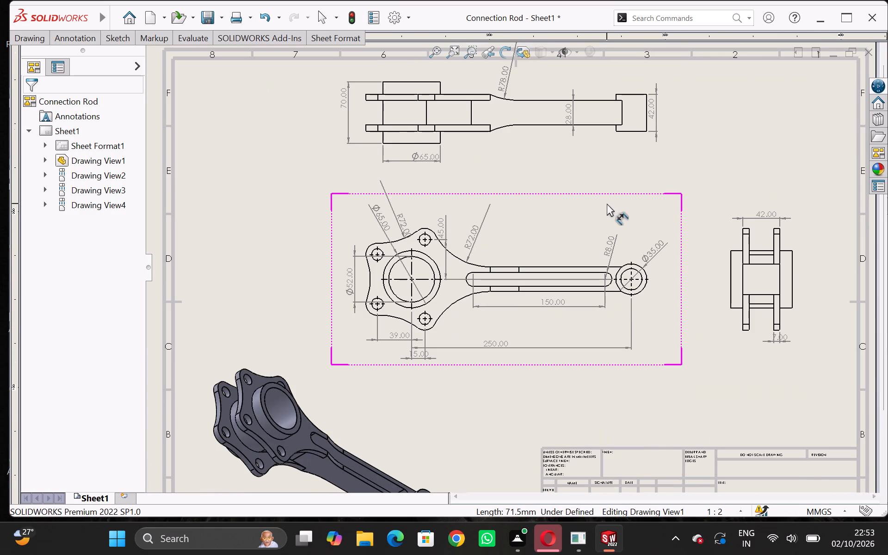
pyautogui.scroll(-3, 613, 210)
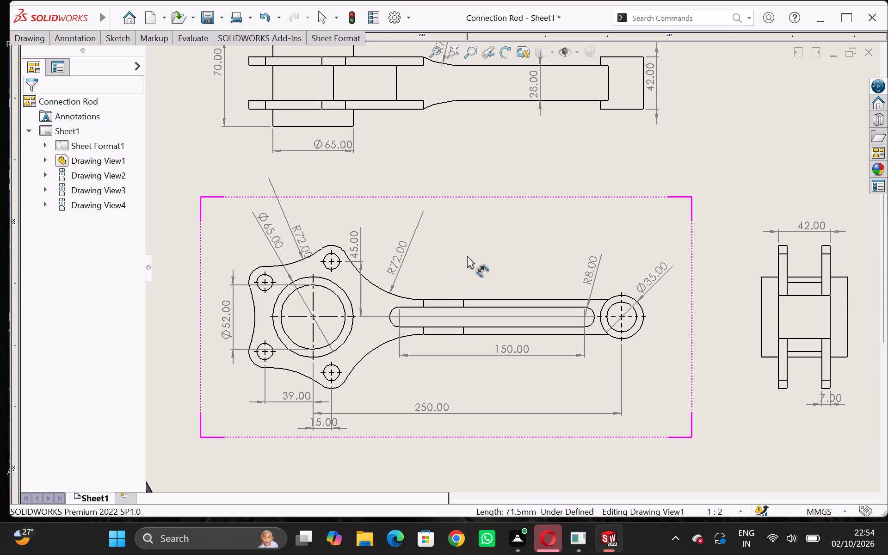
pyautogui.click(338, 297)
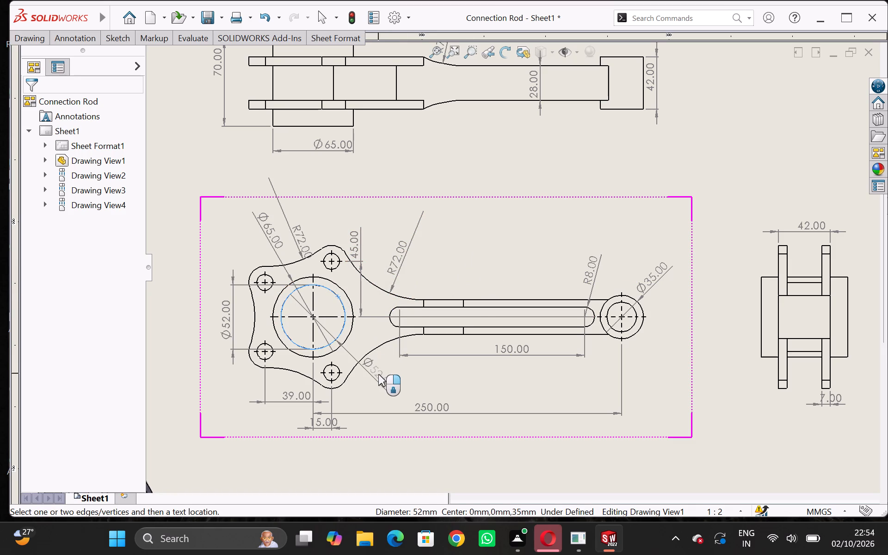
pyautogui.click(378, 375)
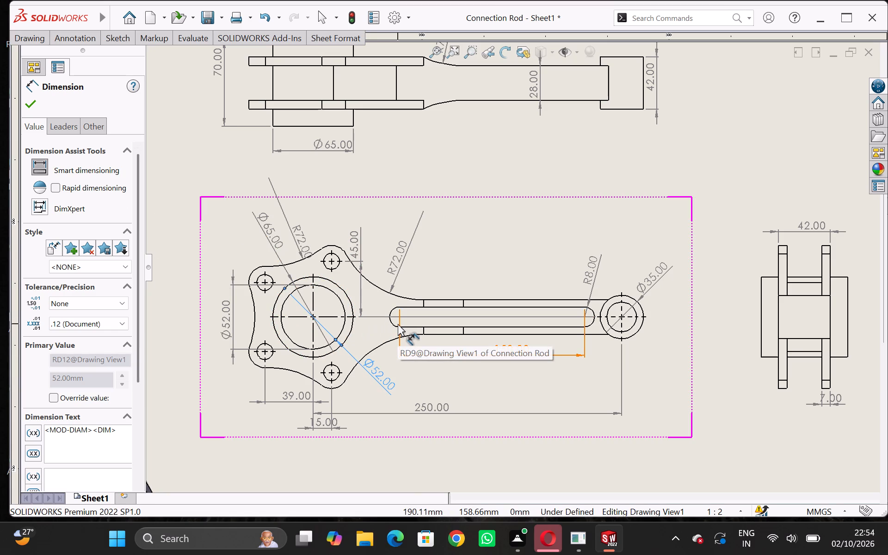
# Dimension the shank's width between its two long outer edges in the front view, placing the text above the shank.
pyautogui.click(550, 333)
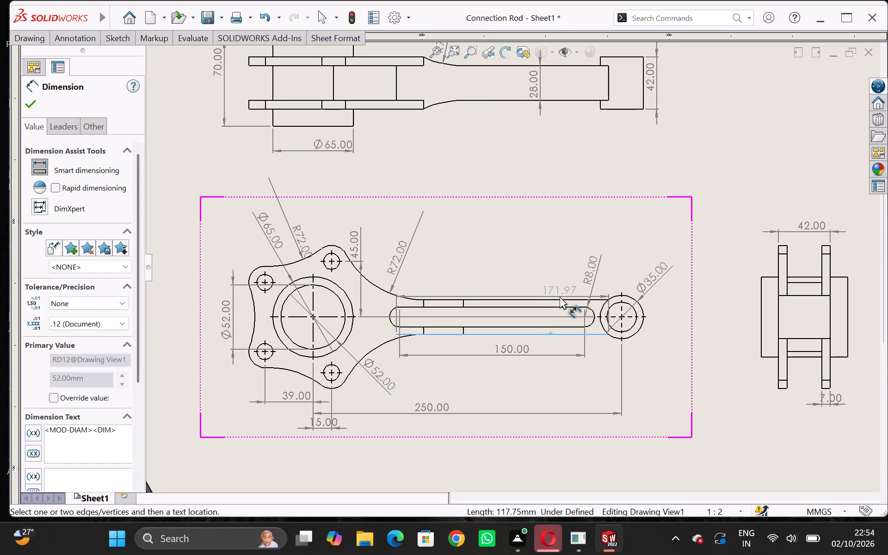
pyautogui.click(559, 299)
pyautogui.click(543, 254)
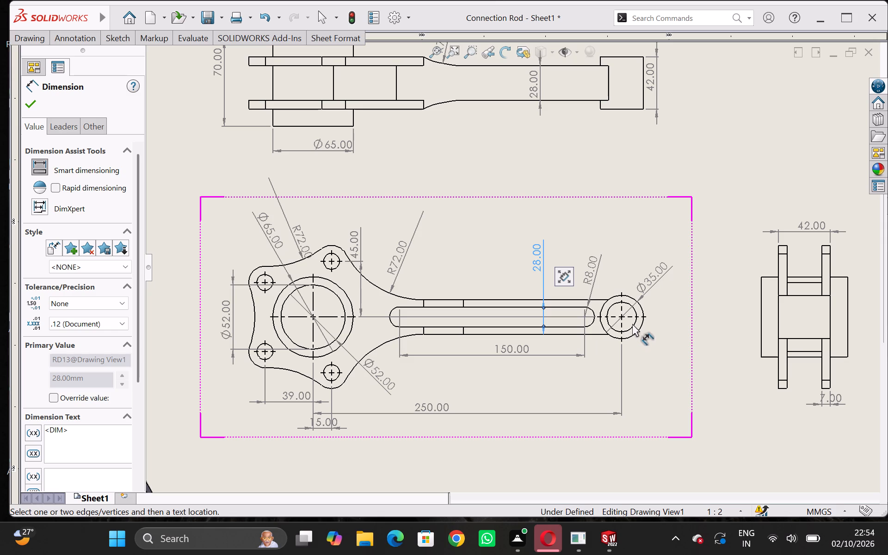
# Dimension the diameter of the small end's inner bore circle in the front view, placing the text below the small end.
pyautogui.scroll(-3, 634, 323)
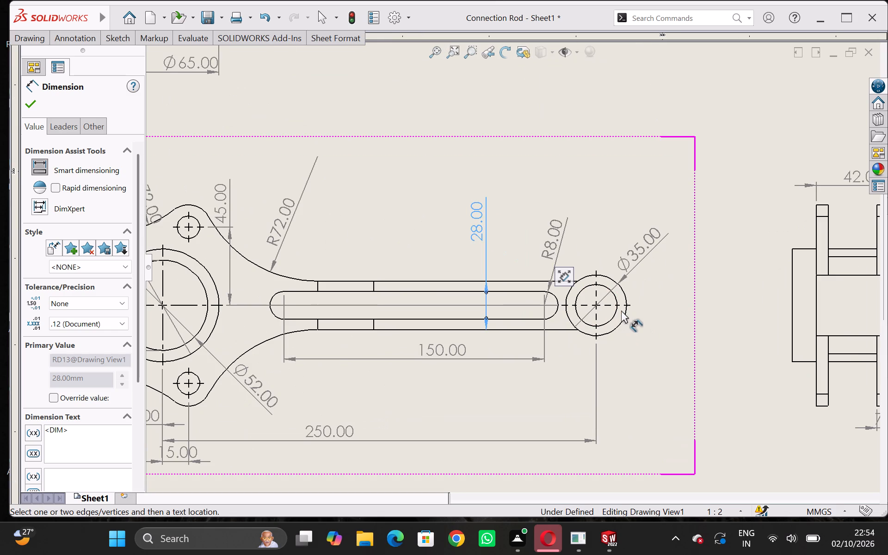
pyautogui.click(617, 309)
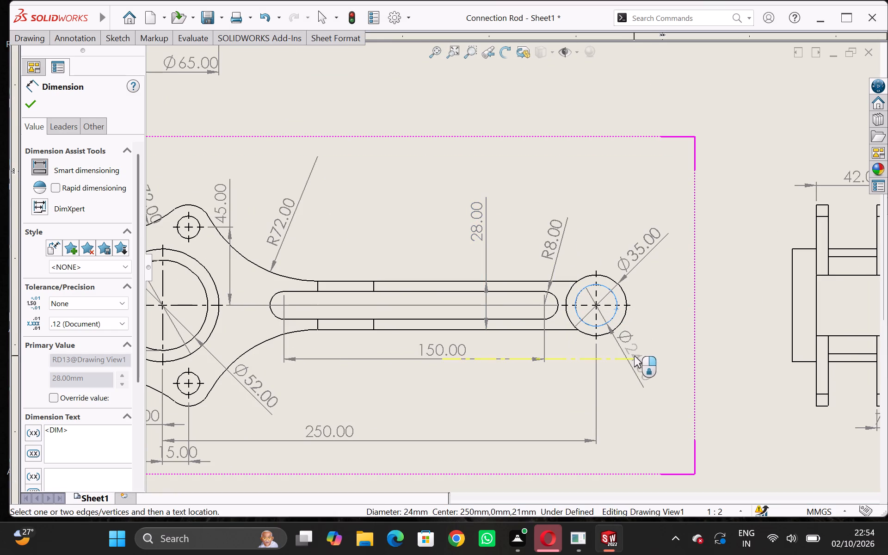
pyautogui.click(634, 356)
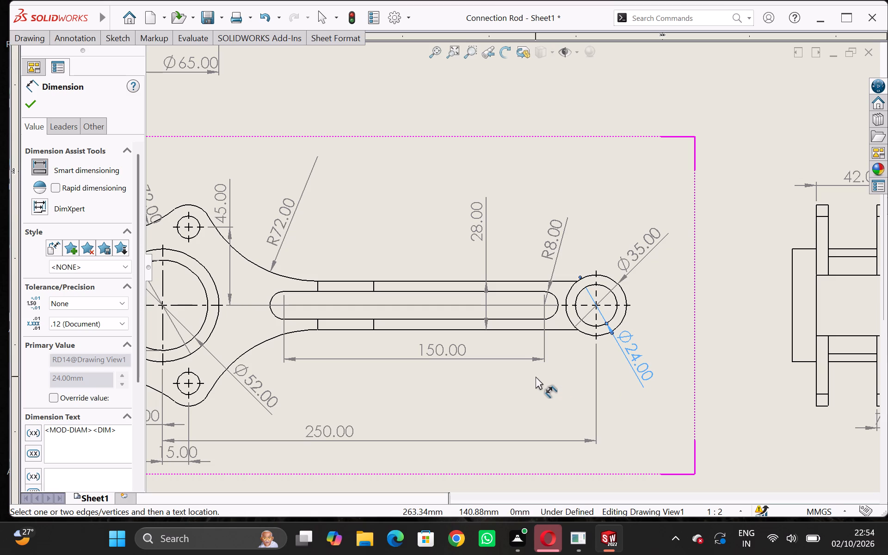
pyautogui.click(536, 380)
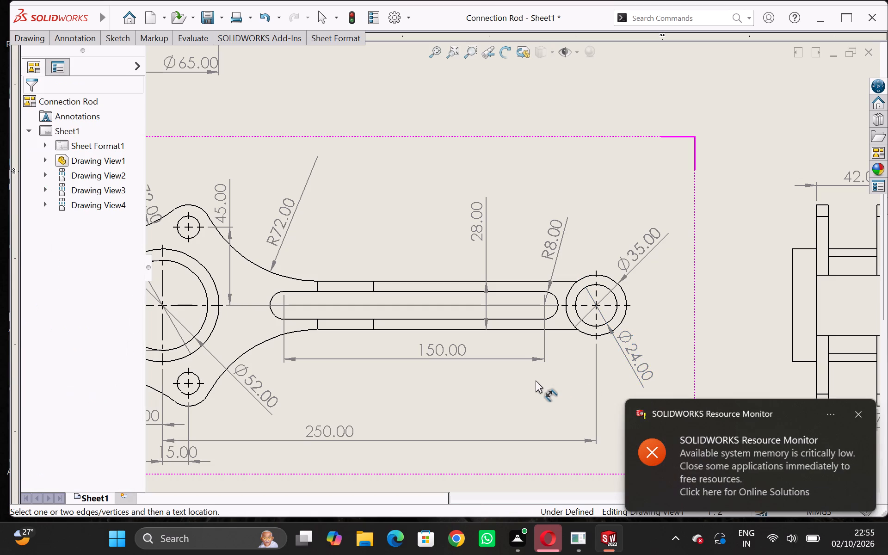
# Examine the whole sheet and each view to check that the dimensioning is complete.
pyautogui.scroll(-2, 549, 393)
pyautogui.scroll(7, 550, 394)
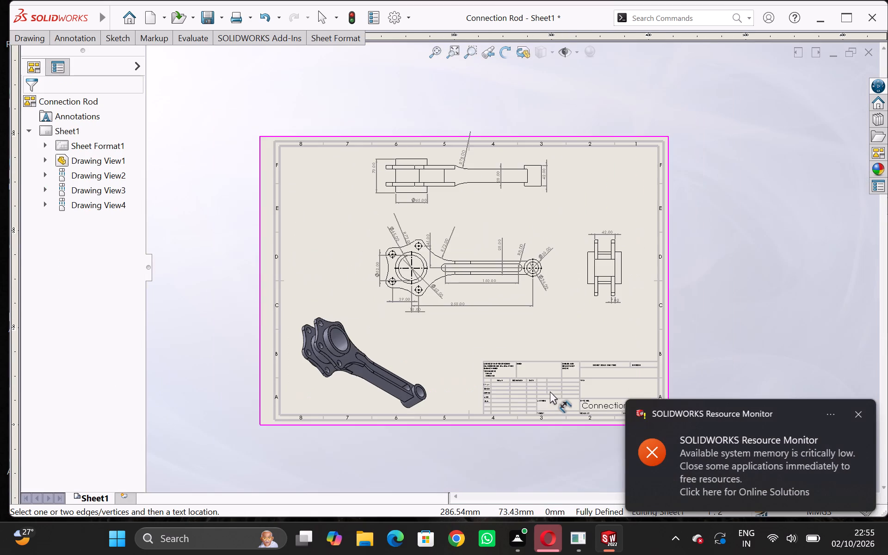
pyautogui.scroll(-3, 550, 391)
pyautogui.scroll(-3, 573, 354)
pyautogui.scroll(2, 600, 317)
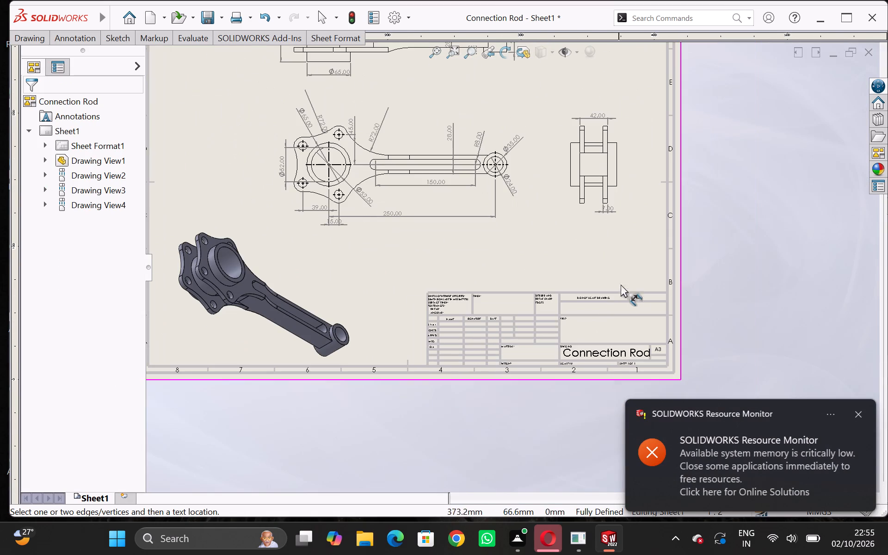
pyautogui.scroll(1, 586, 220)
pyautogui.scroll(1, 535, 196)
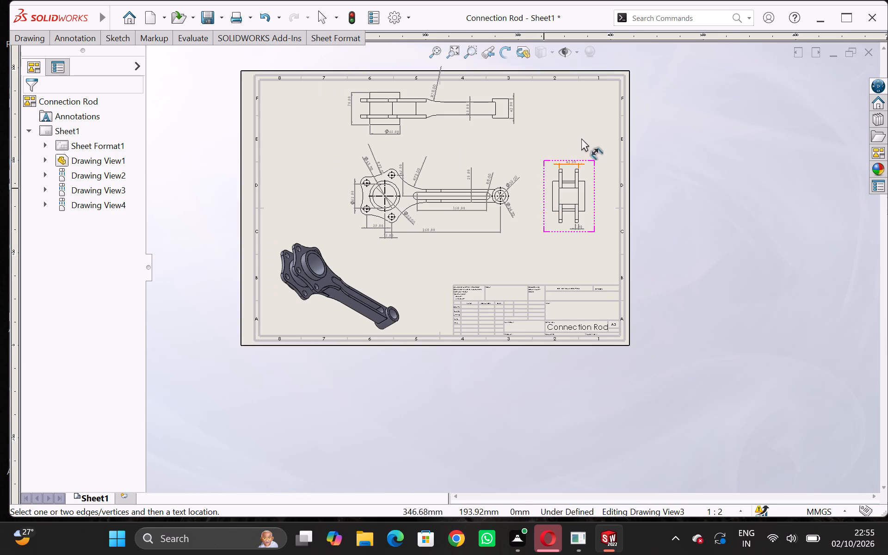
pyautogui.scroll(-4, 582, 133)
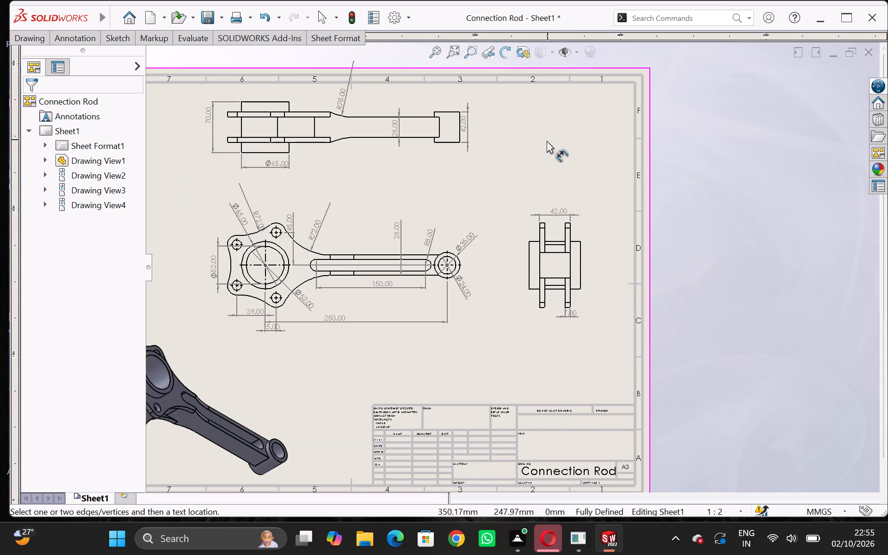
pyautogui.scroll(-1, 545, 146)
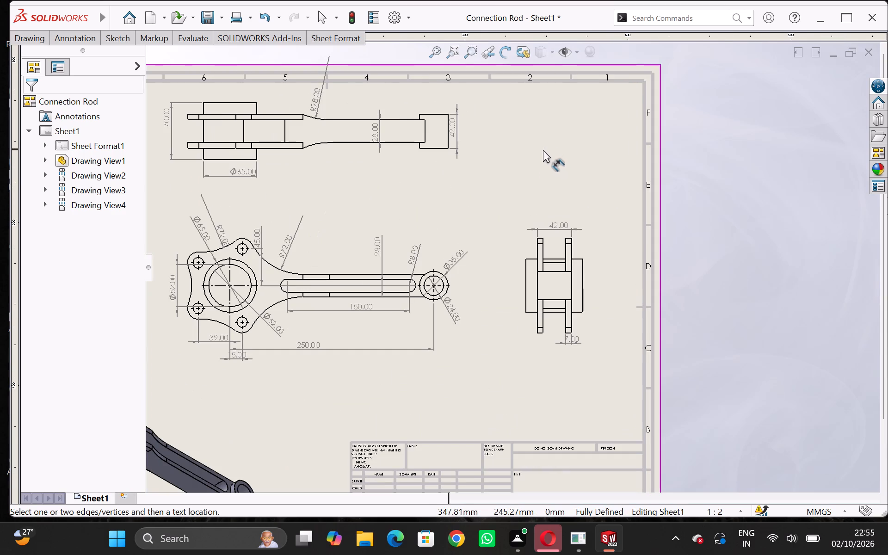
pyautogui.scroll(2, 543, 150)
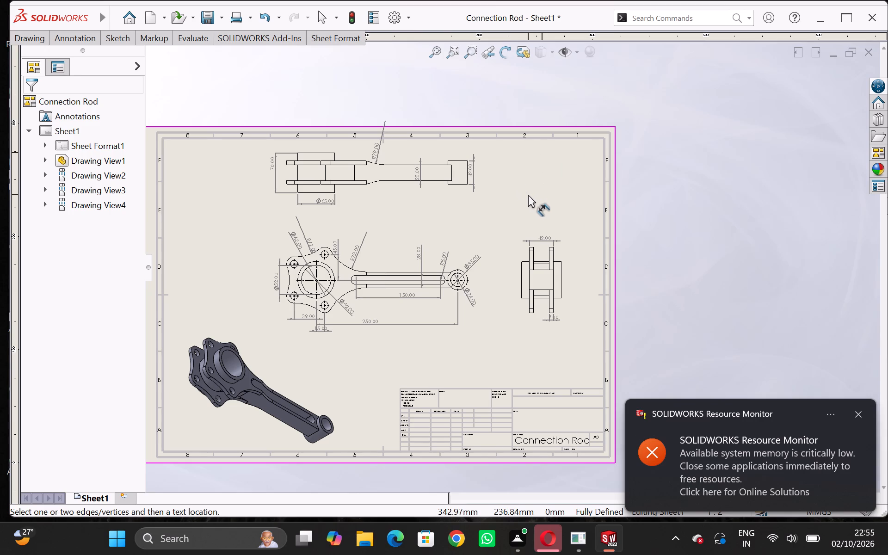
# Save the drawing as a PDF named Connection Rod in the solid works folder.
pyautogui.hotkey('ctrl', 's')
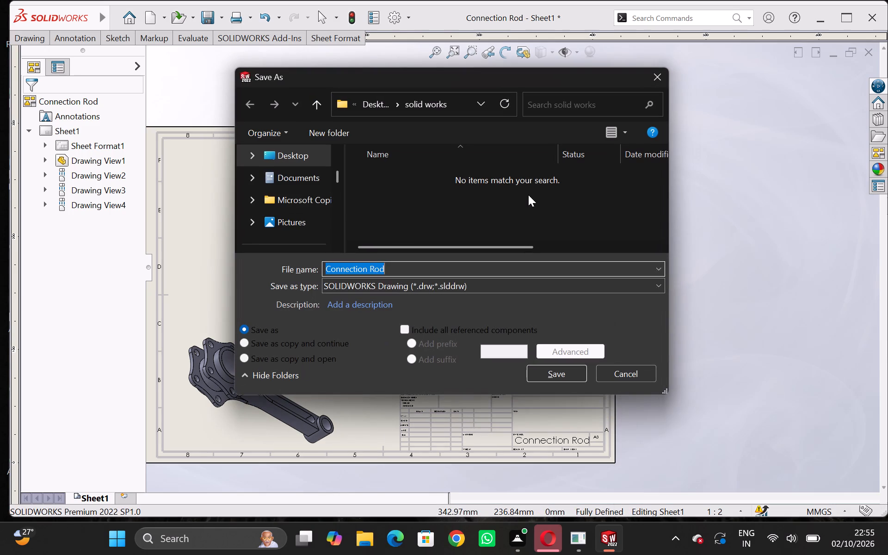
pyautogui.click(582, 288)
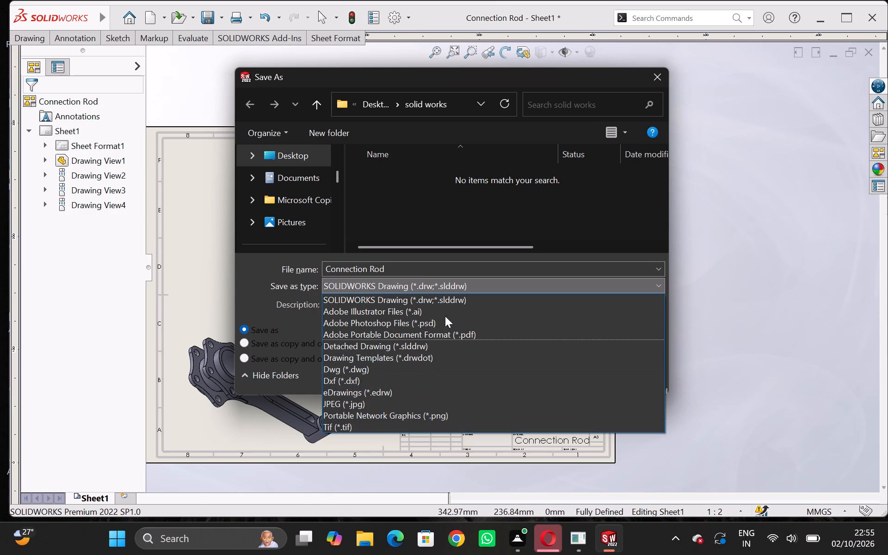
pyautogui.click(444, 337)
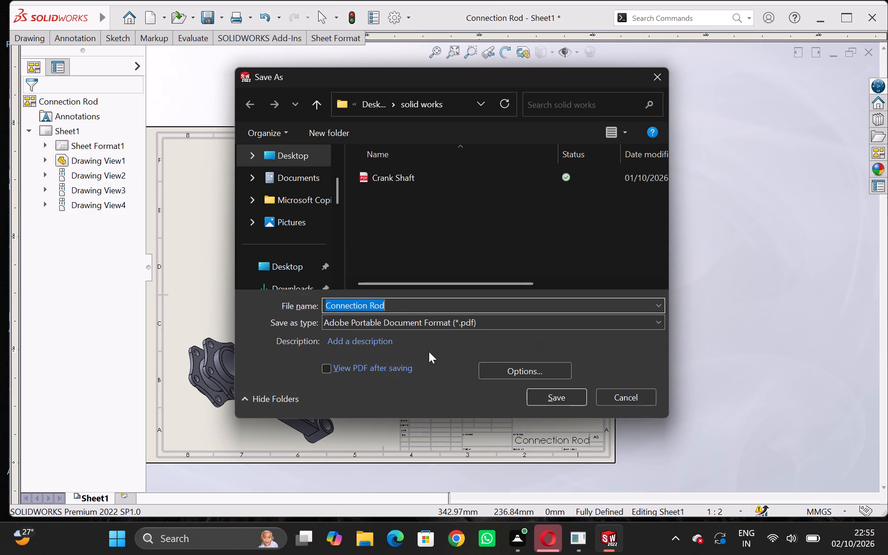
pyautogui.click(560, 396)
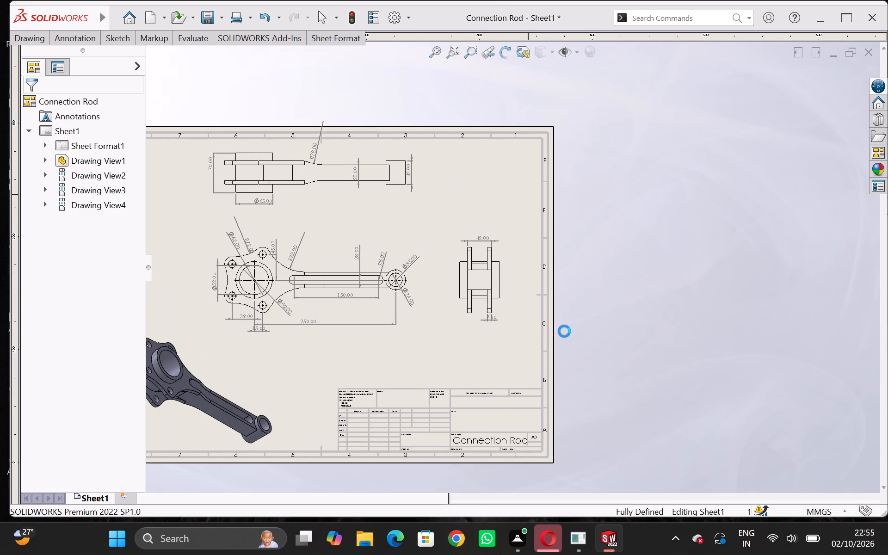
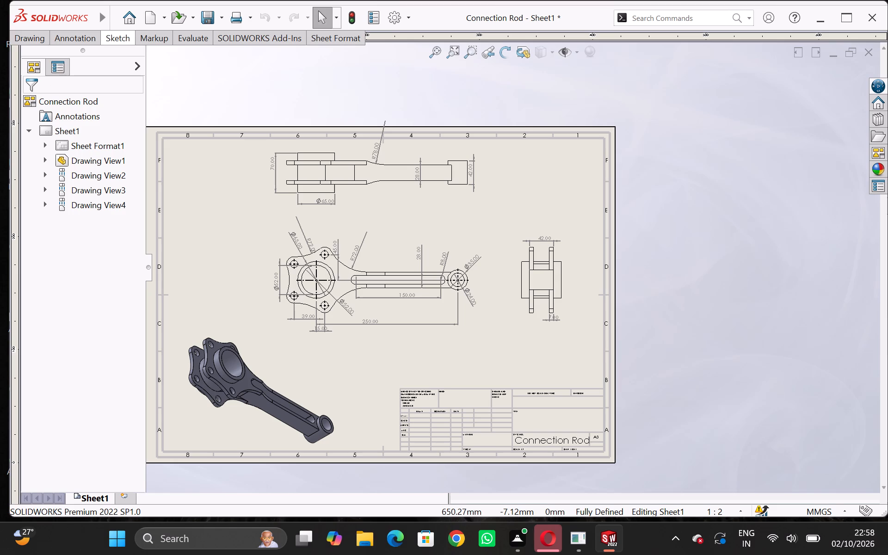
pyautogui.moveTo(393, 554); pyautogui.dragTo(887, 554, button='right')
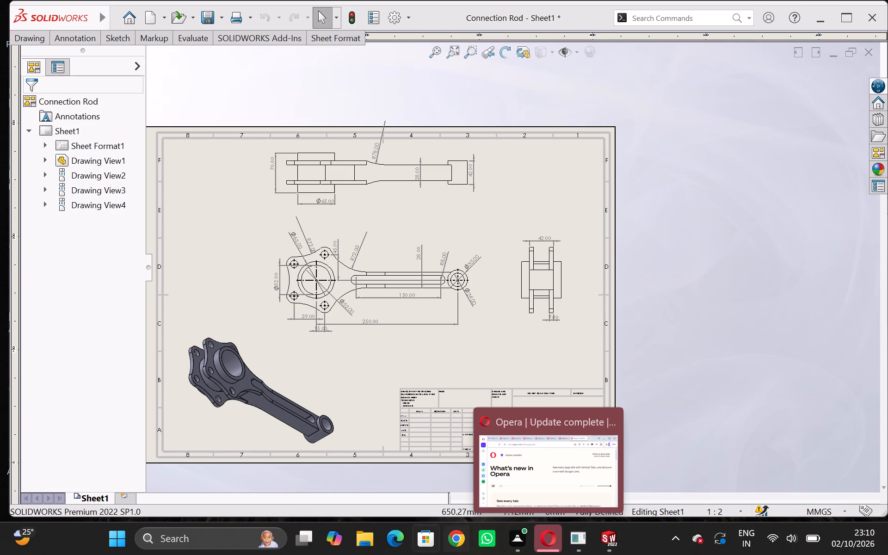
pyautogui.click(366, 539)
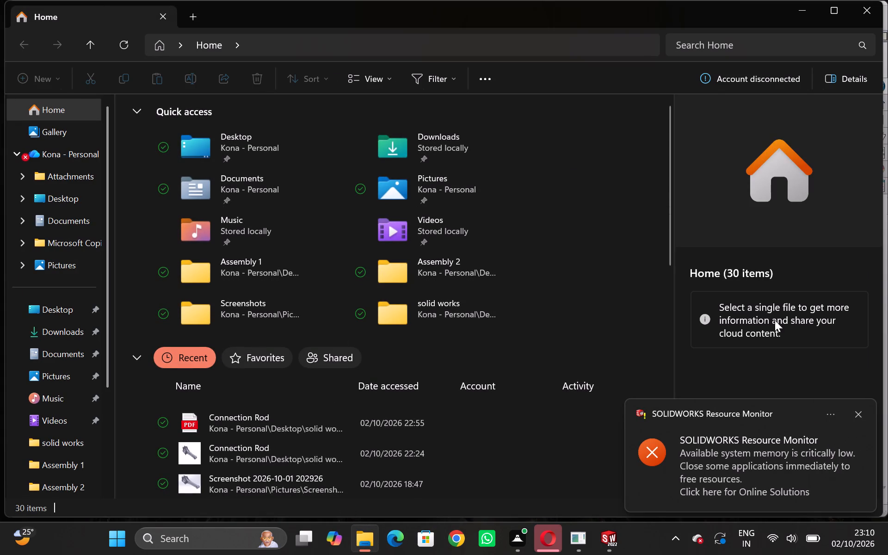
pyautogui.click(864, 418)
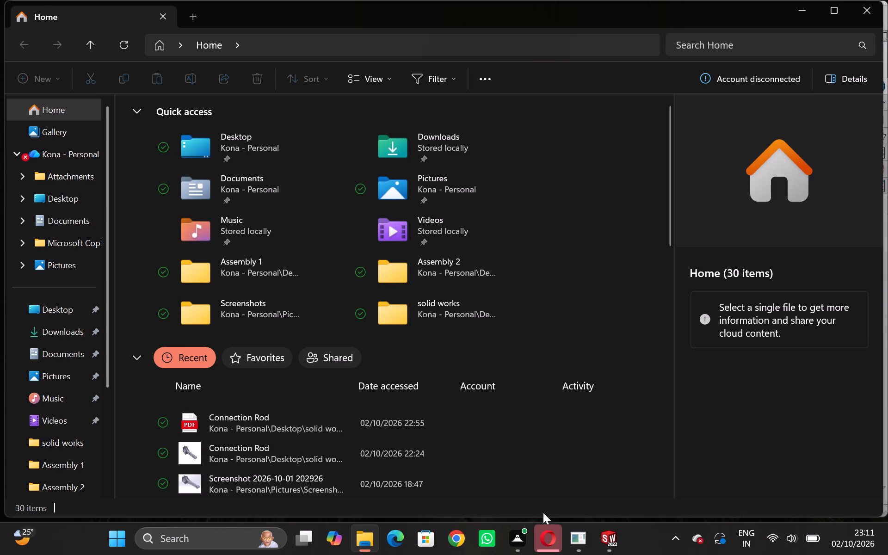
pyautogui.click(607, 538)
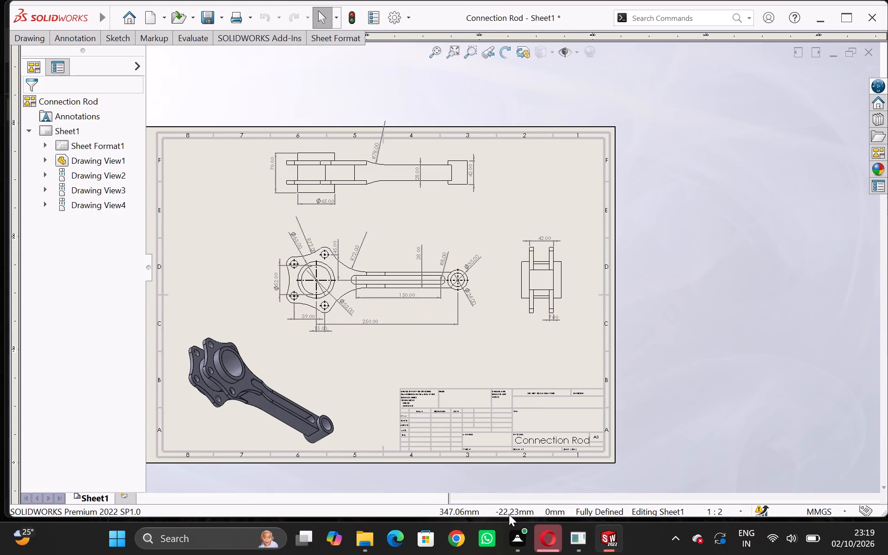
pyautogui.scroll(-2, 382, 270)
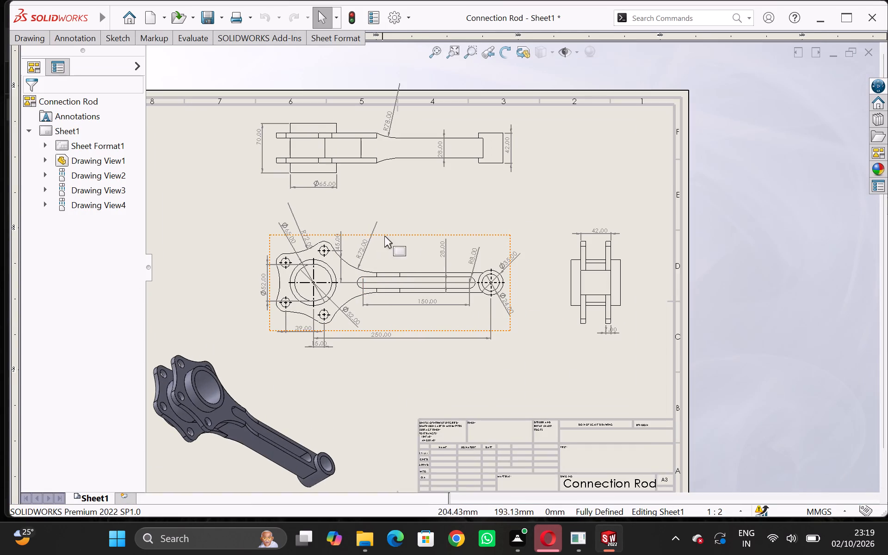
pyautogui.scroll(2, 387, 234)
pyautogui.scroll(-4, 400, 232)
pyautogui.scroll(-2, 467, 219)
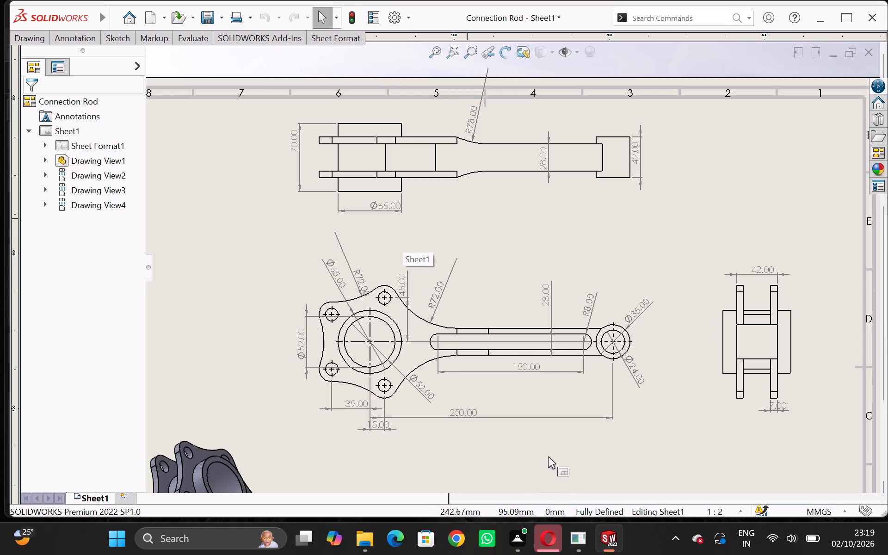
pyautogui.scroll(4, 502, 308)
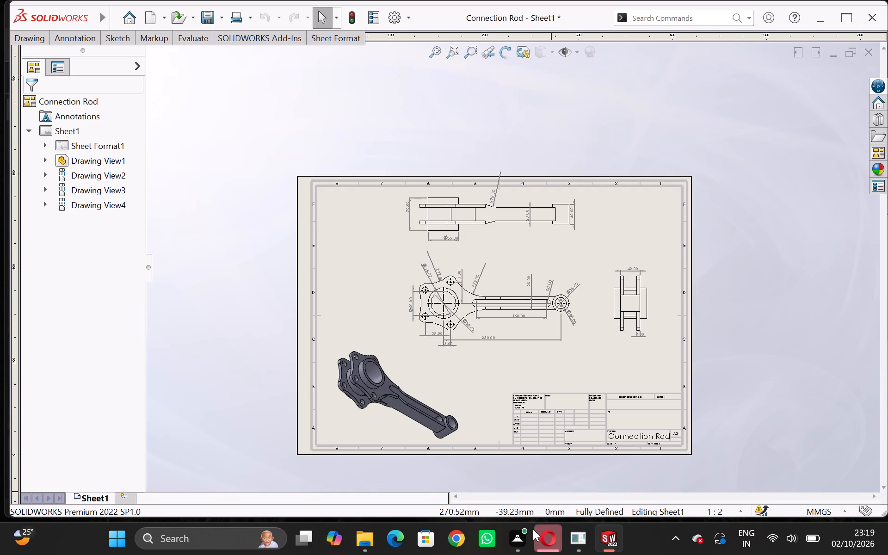